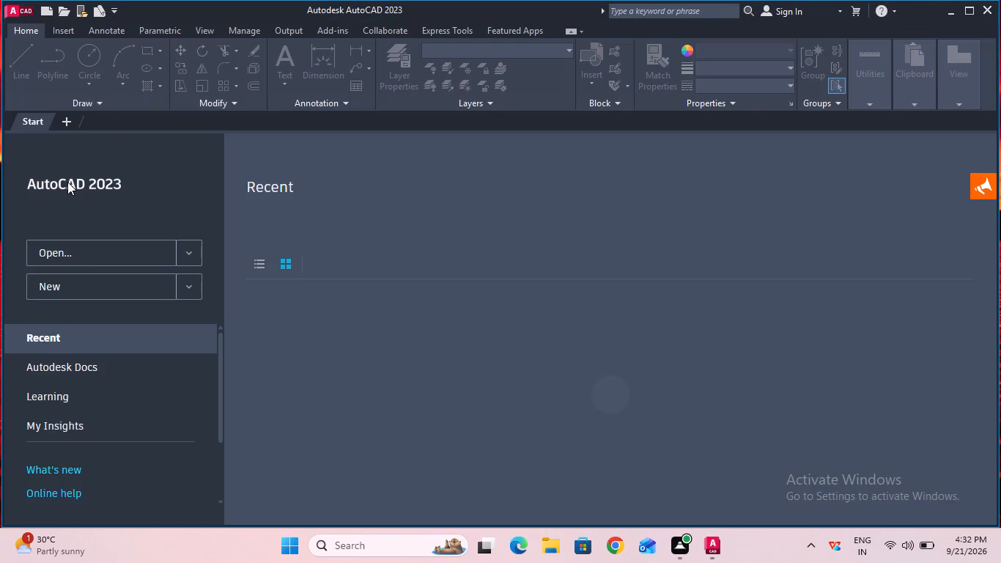
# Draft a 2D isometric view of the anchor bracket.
# Create a new drawing from the acad.dwt template.
pyautogui.click(94, 281)
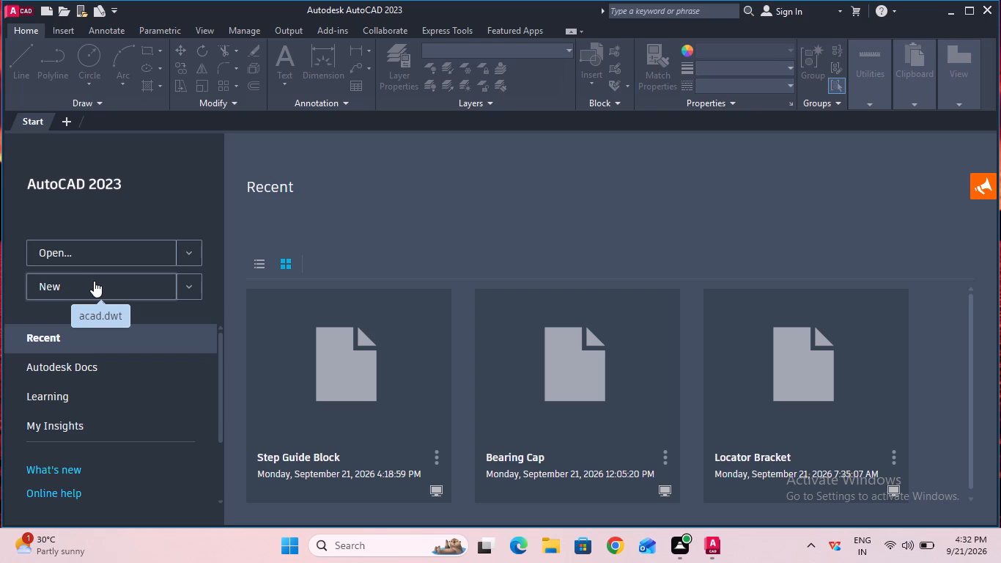
pyautogui.click(94, 281)
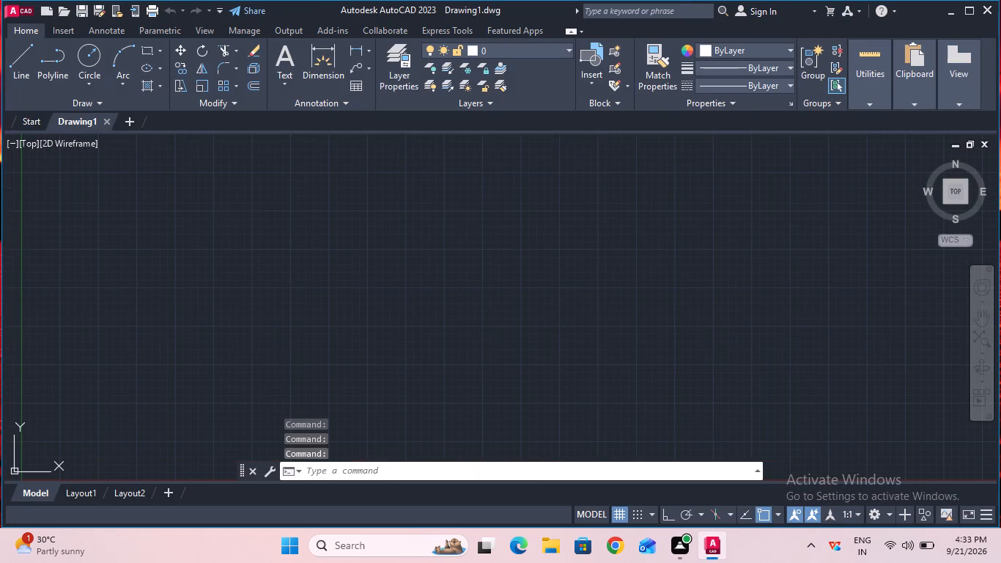
# Turn on command log file recording with LOGFILEON.
pyautogui.click(399, 467)
pyautogui.write('log')
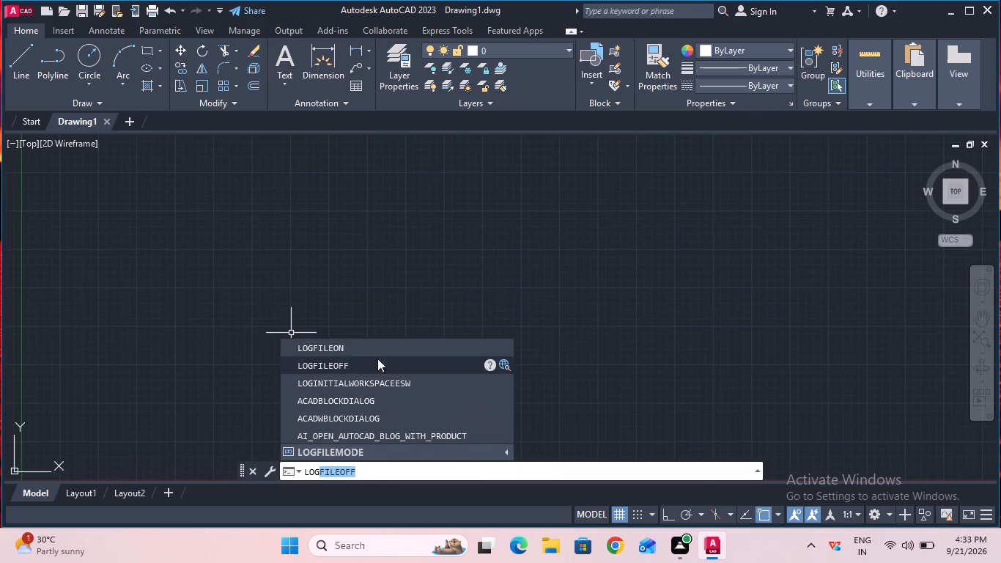
pyautogui.click(377, 345)
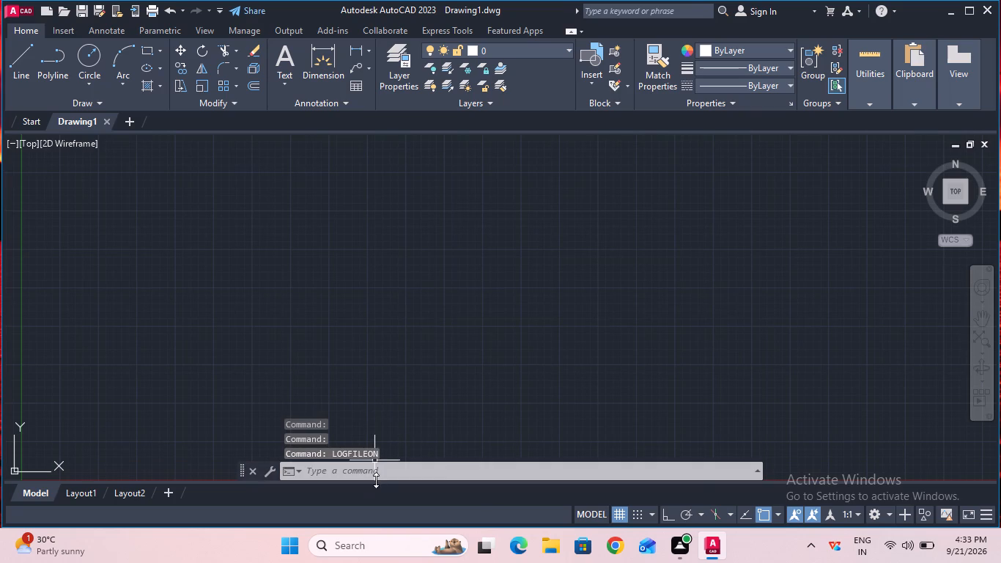
# Configure the drawing units to a length precision of 0 and an insertion scale in millimeters.
pyautogui.click(378, 477)
pyautogui.write('uni')
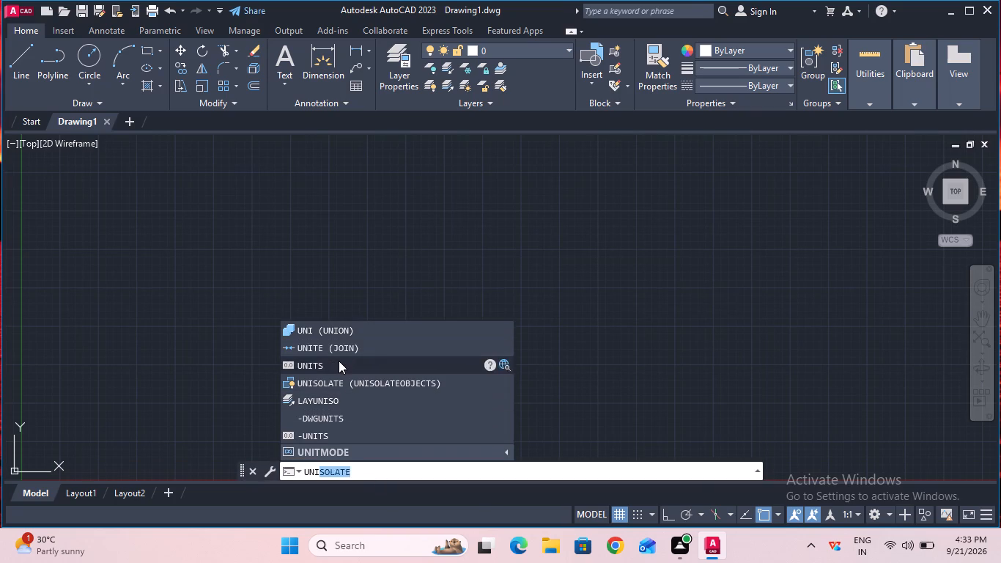
pyautogui.click(339, 364)
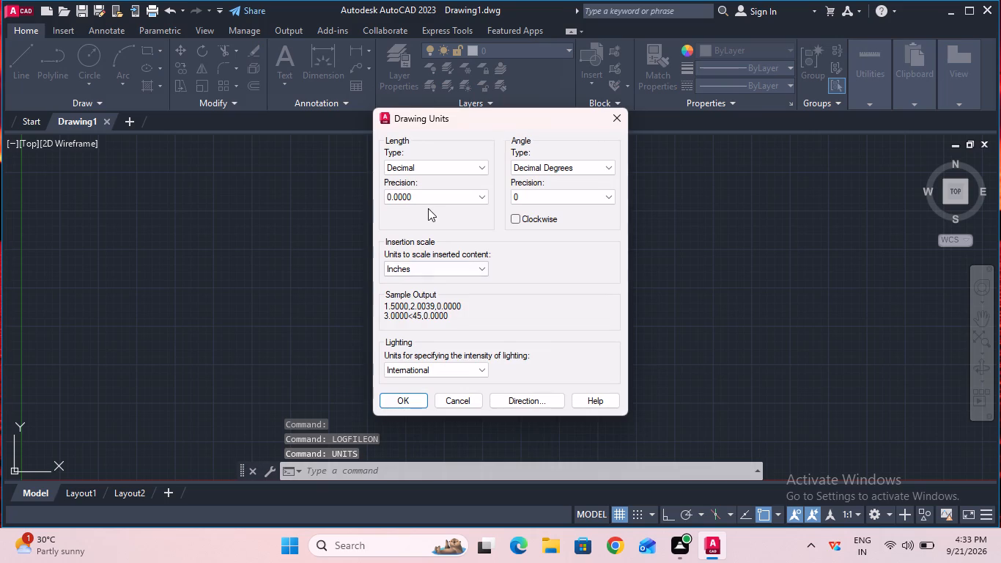
pyautogui.click(430, 200)
pyautogui.click(430, 210)
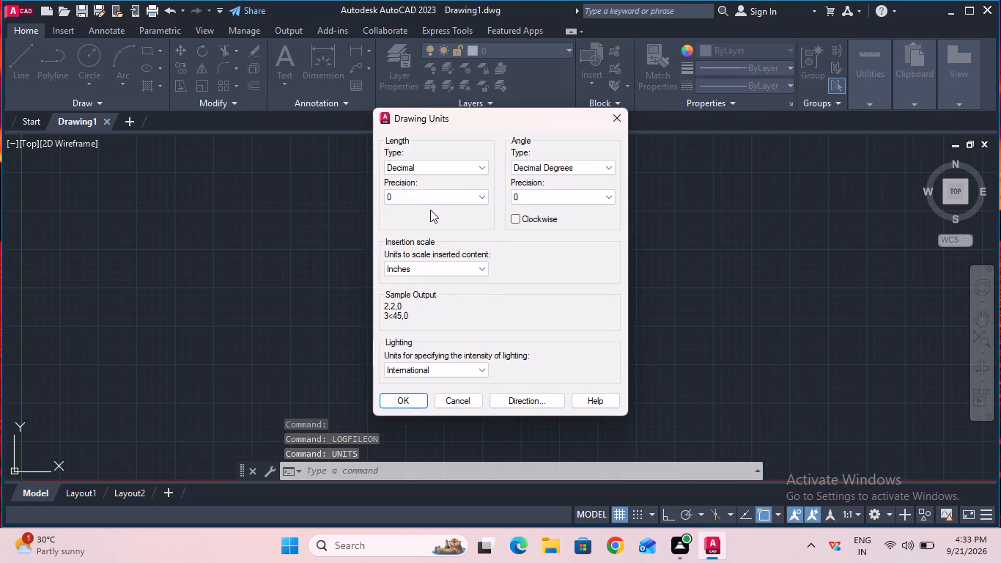
pyautogui.click(434, 265)
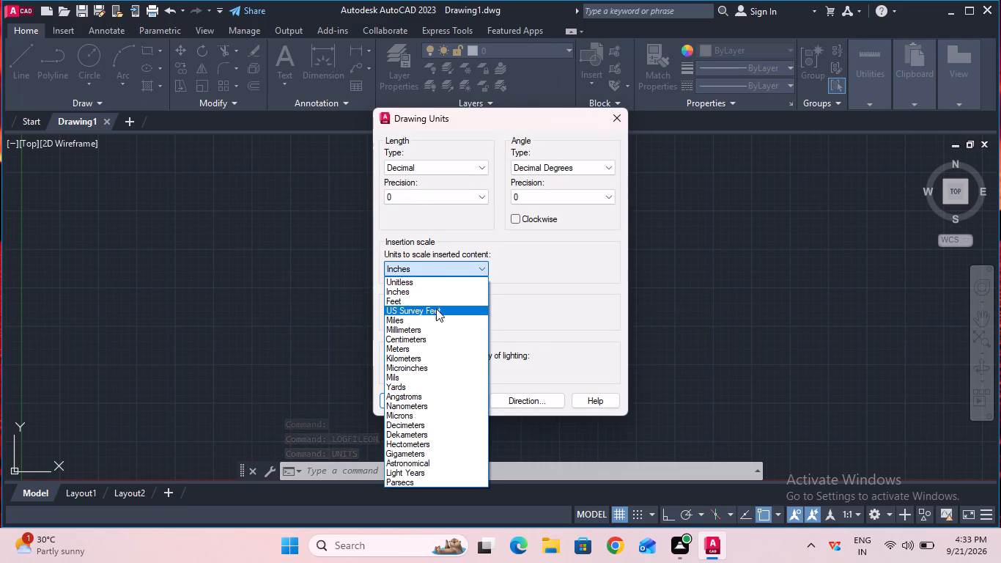
pyautogui.click(439, 328)
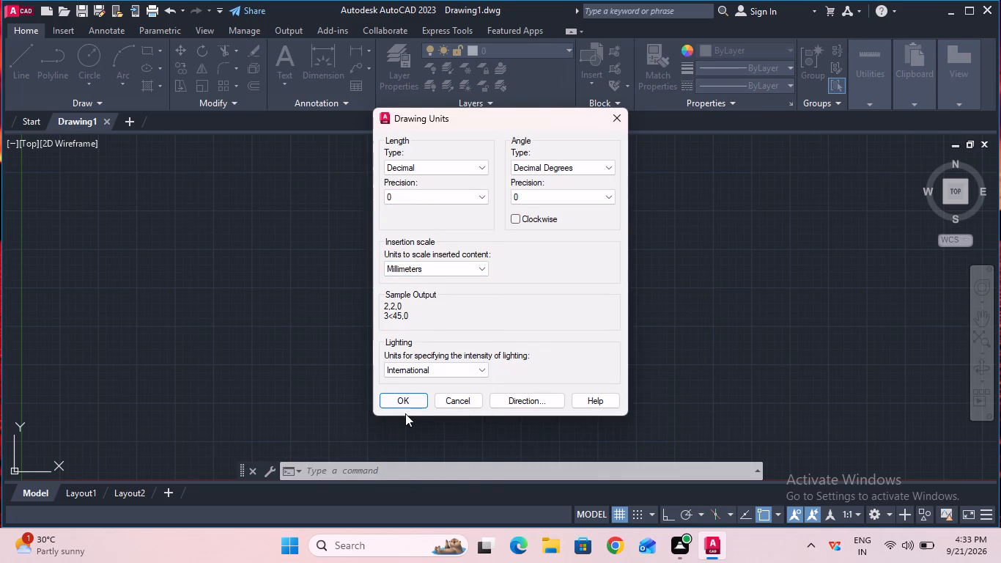
pyautogui.click(407, 400)
# Modify the Standard dimension style's text to a height of 6 with ISO standard alignment.
pyautogui.click(374, 468)
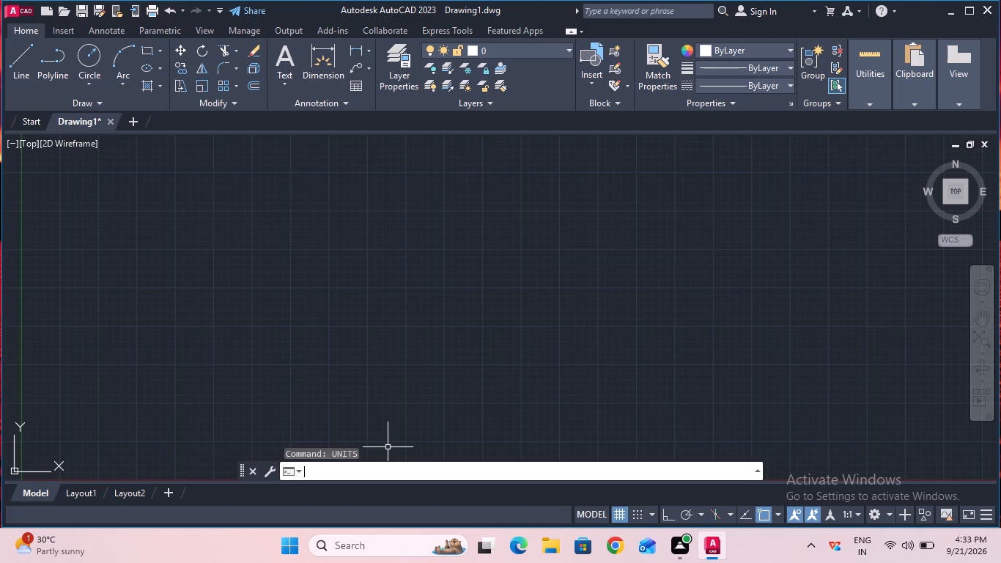
pyautogui.press('d')
pyautogui.press('Return')
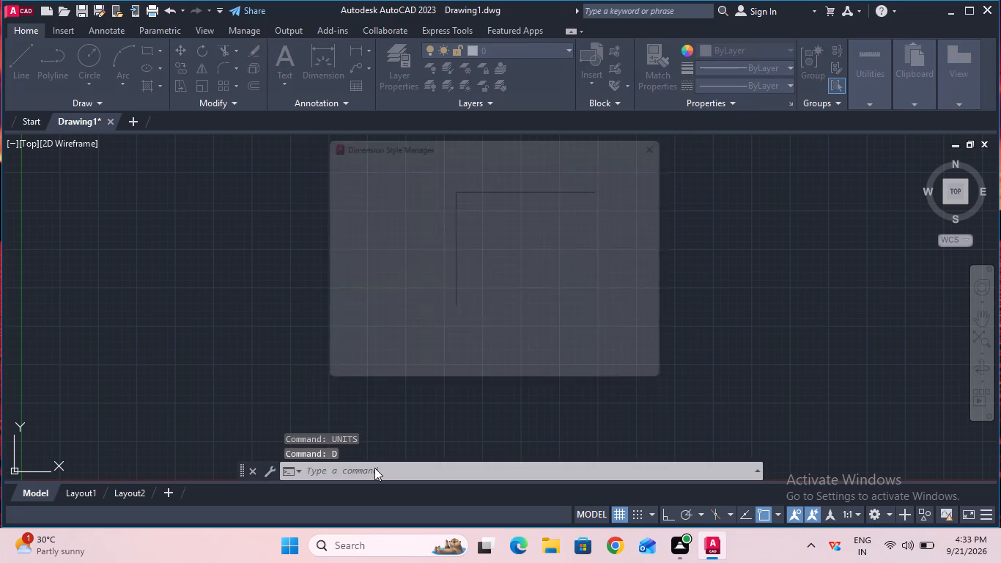
pyautogui.click(642, 243)
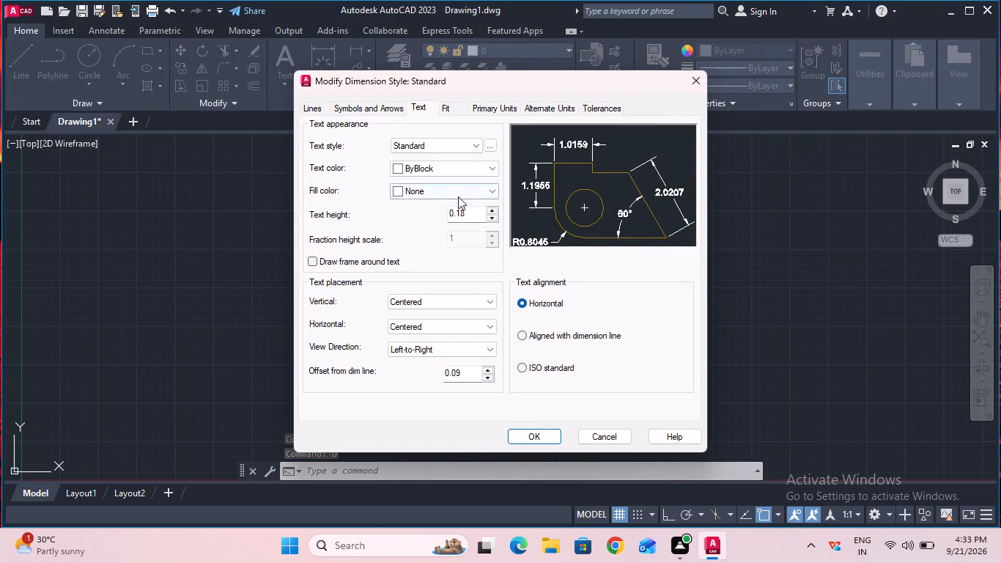
pyautogui.click(470, 207)
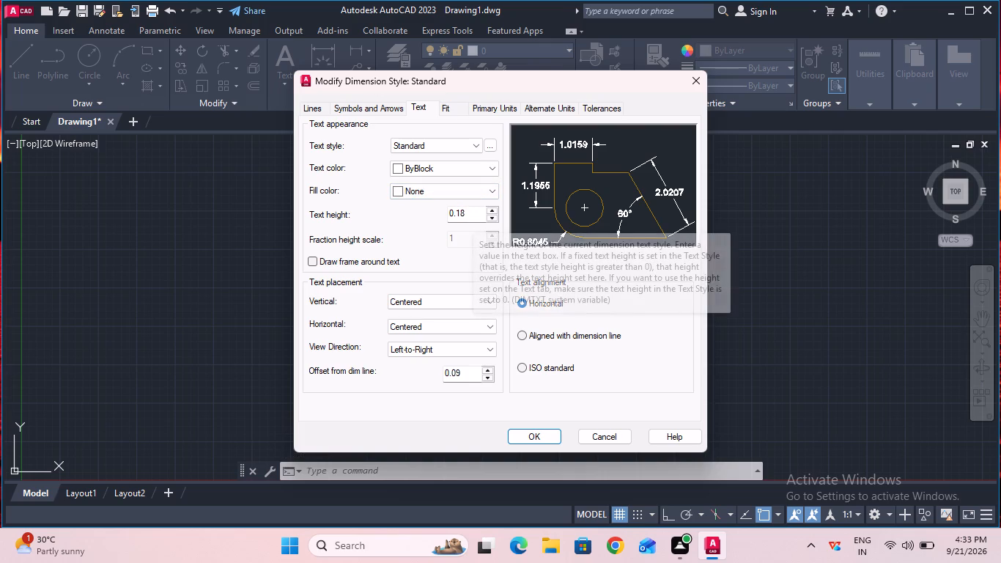
pyautogui.click(470, 211)
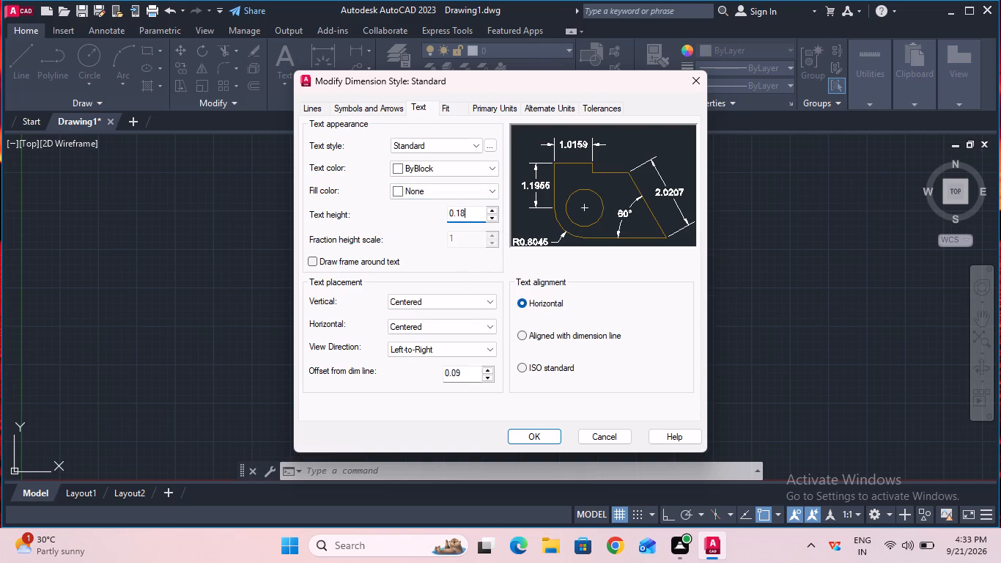
pyautogui.press('BackSpace')
pyautogui.press('BackSpace')
pyautogui.press('BackSpace')
pyautogui.press('BackSpace')
pyautogui.press('6')
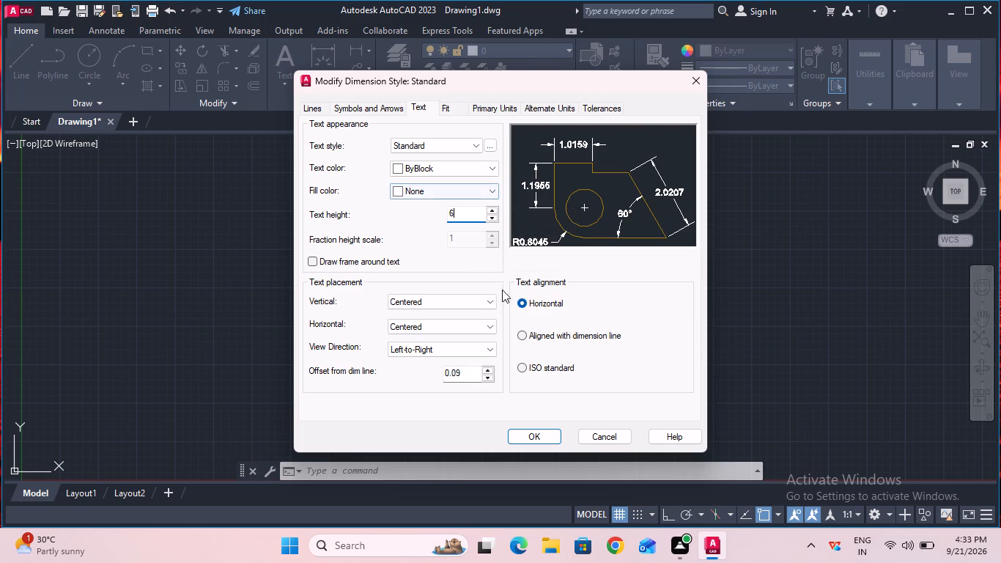
pyautogui.click(522, 364)
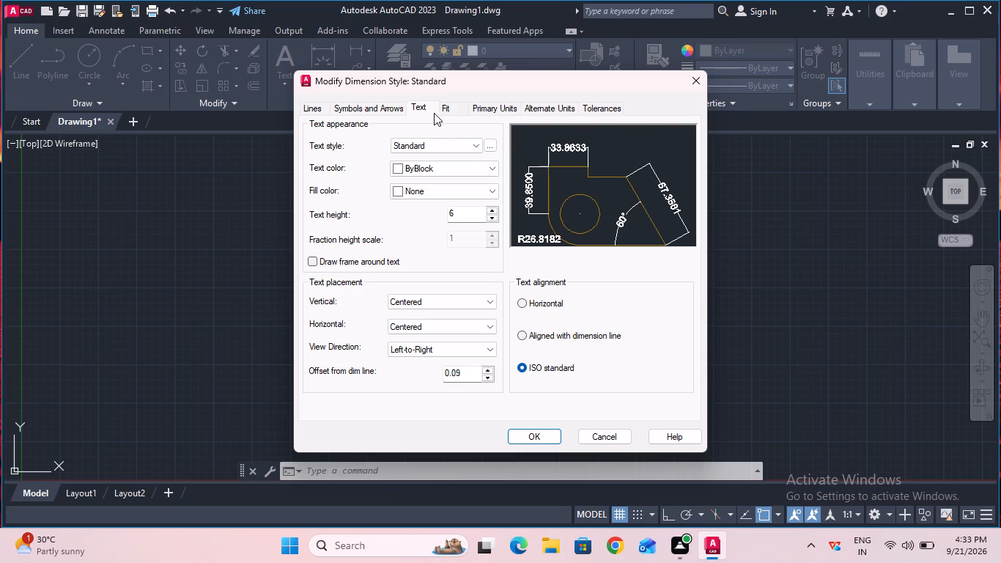
# Set the Standard dimension style's linear precision to 0 and make the style current.
pyautogui.click(484, 108)
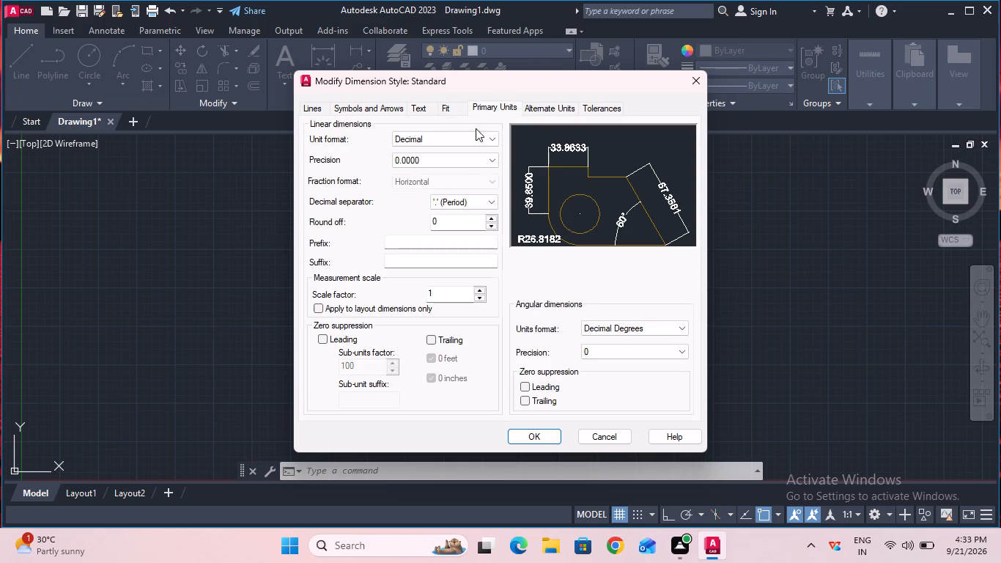
pyautogui.click(459, 164)
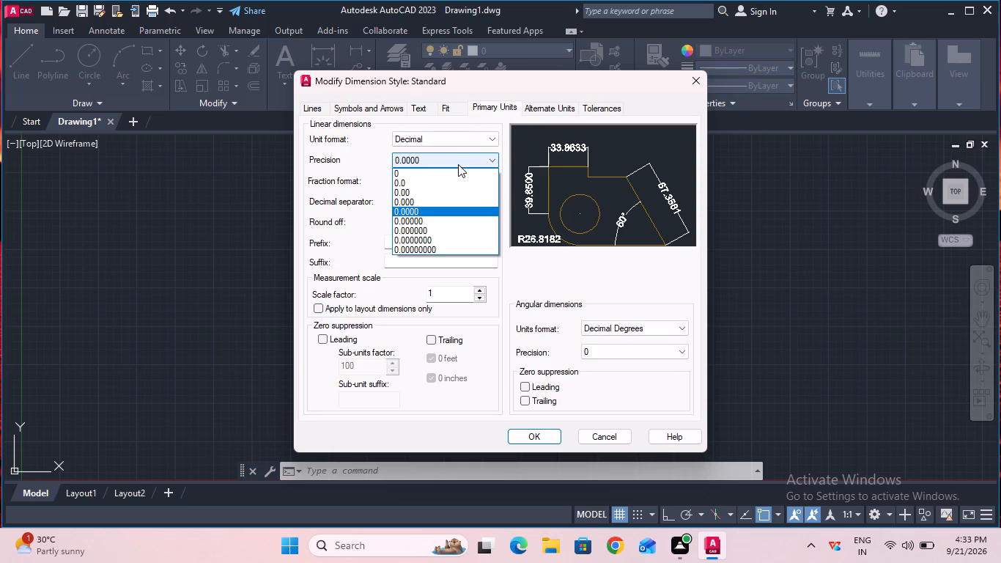
pyautogui.click(458, 171)
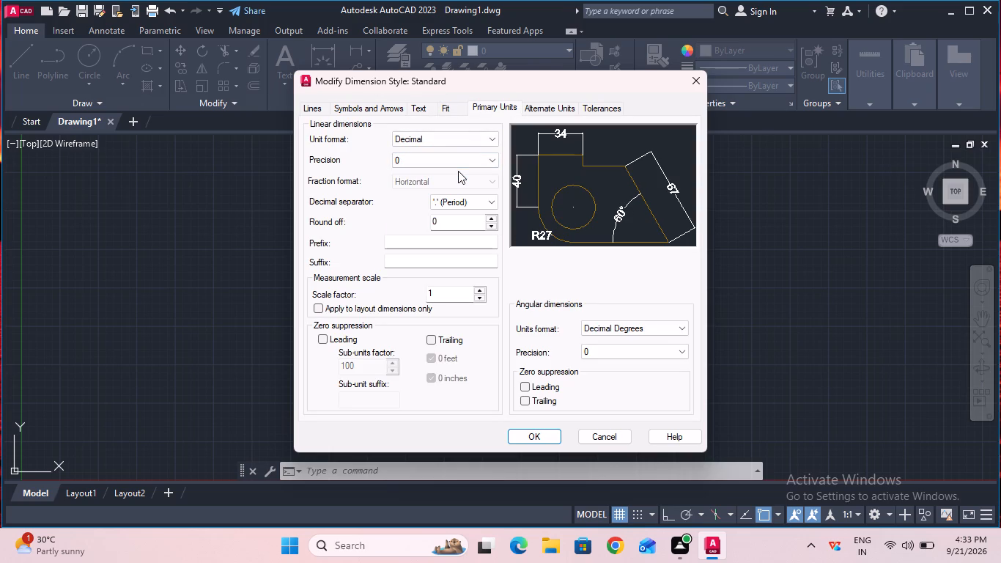
pyautogui.click(527, 432)
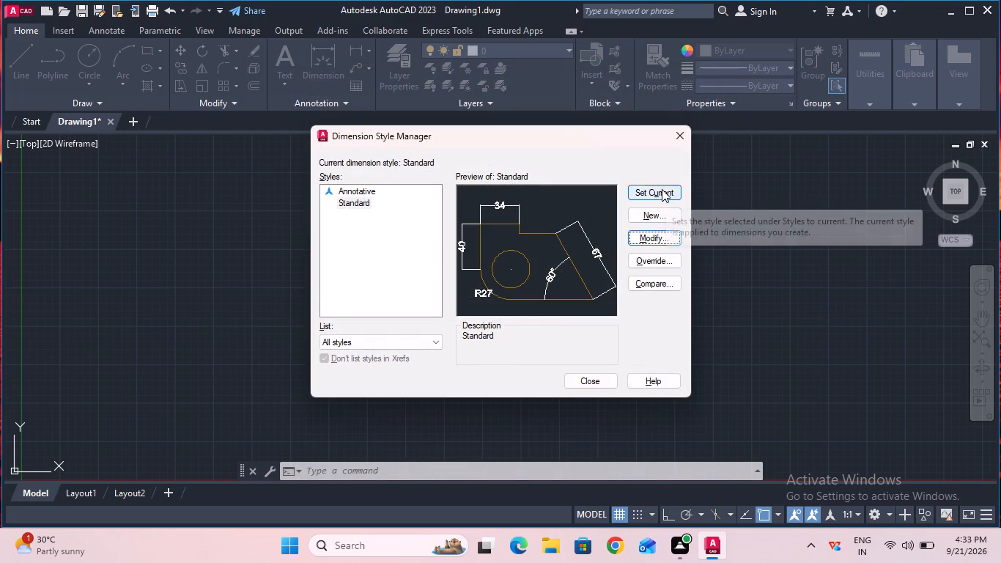
pyautogui.click(662, 189)
pyautogui.click(587, 380)
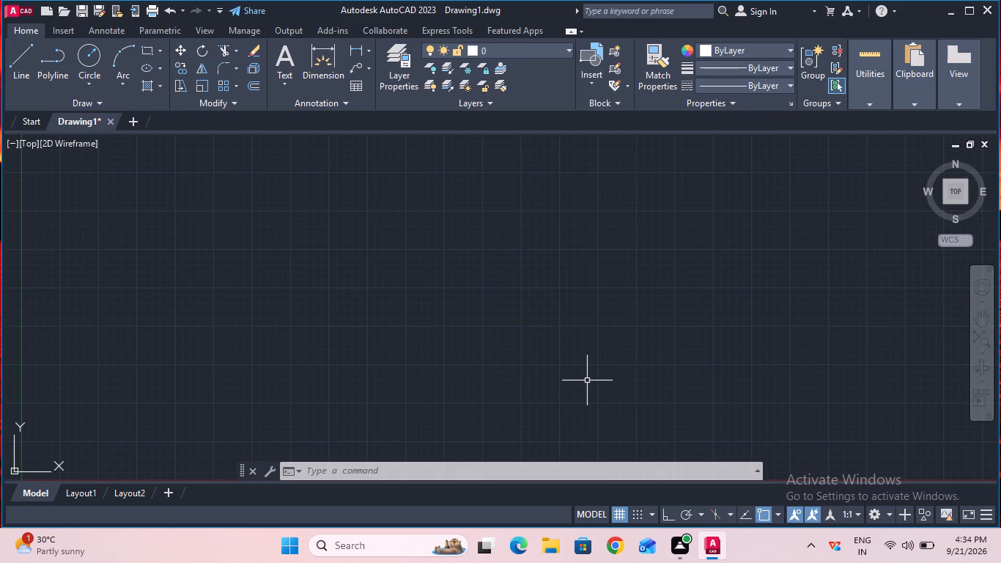
# Set the model space limits from 0,0 to 100,100.
pyautogui.click(430, 471)
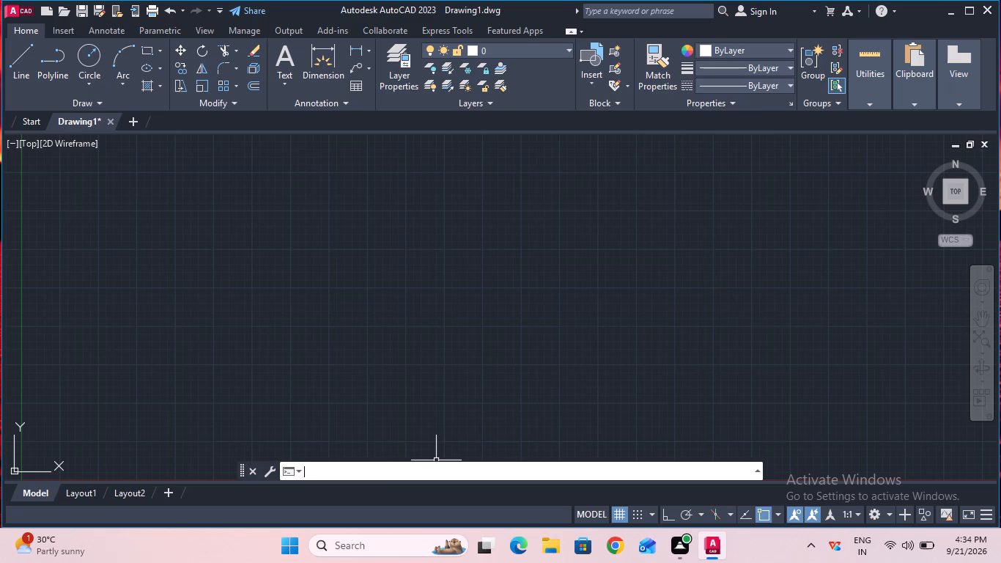
pyautogui.write('lim')
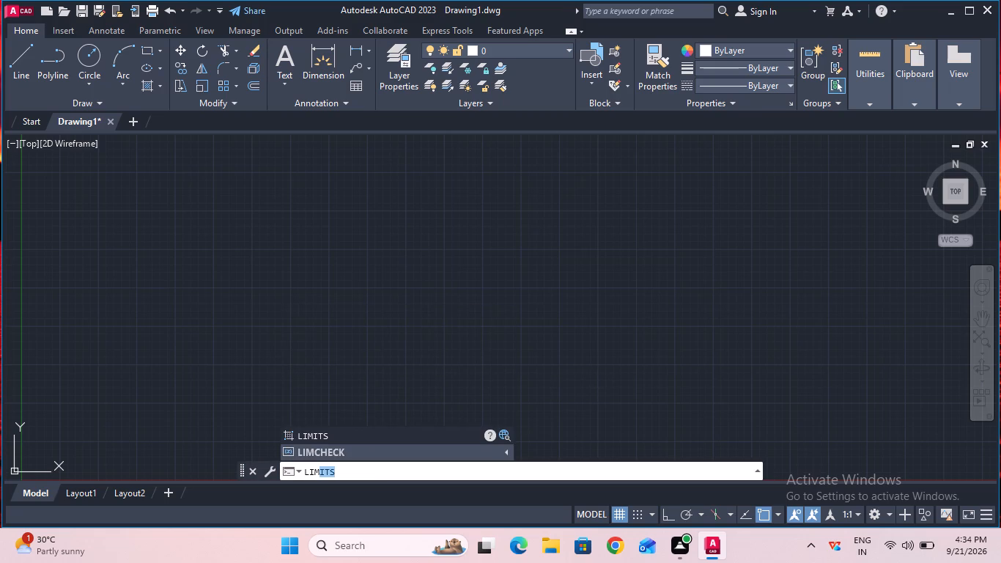
pyautogui.click(343, 435)
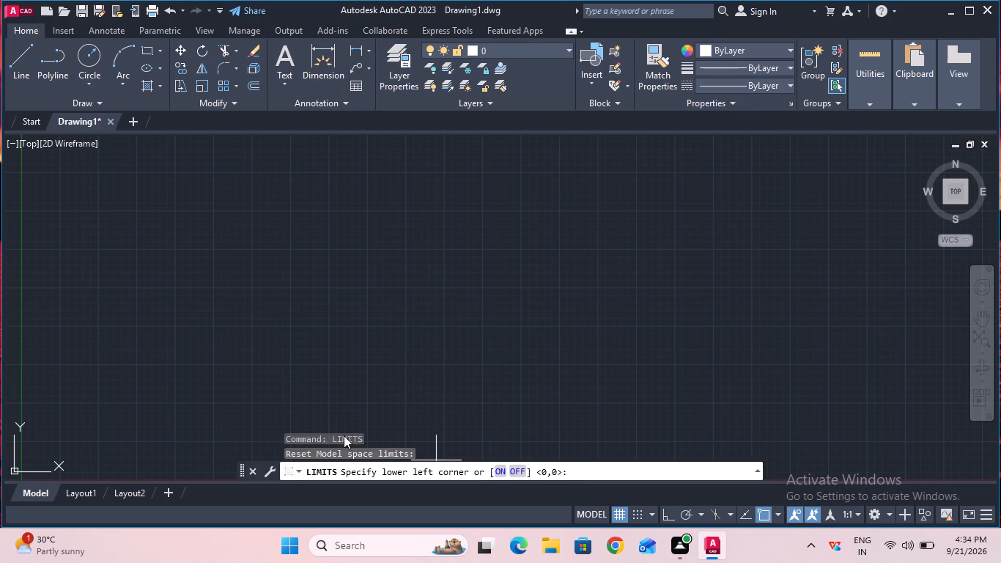
pyautogui.click(575, 465)
pyautogui.write('0,0')
pyautogui.press('Return')
pyautogui.write('100')
pyautogui.write(',100')
pyautogui.press('Return')
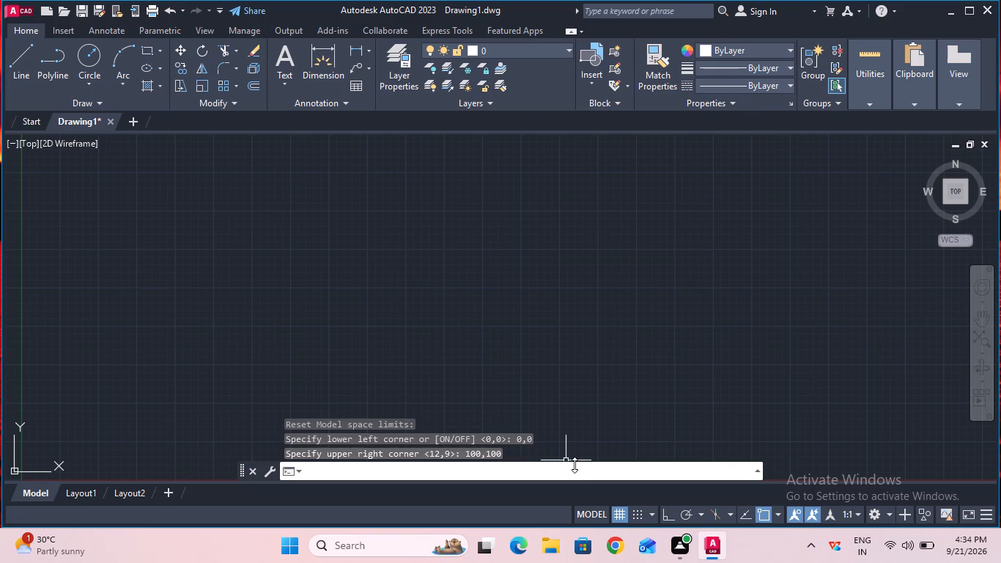
pyautogui.press('z')
pyautogui.press('Return')
pyautogui.press('a')
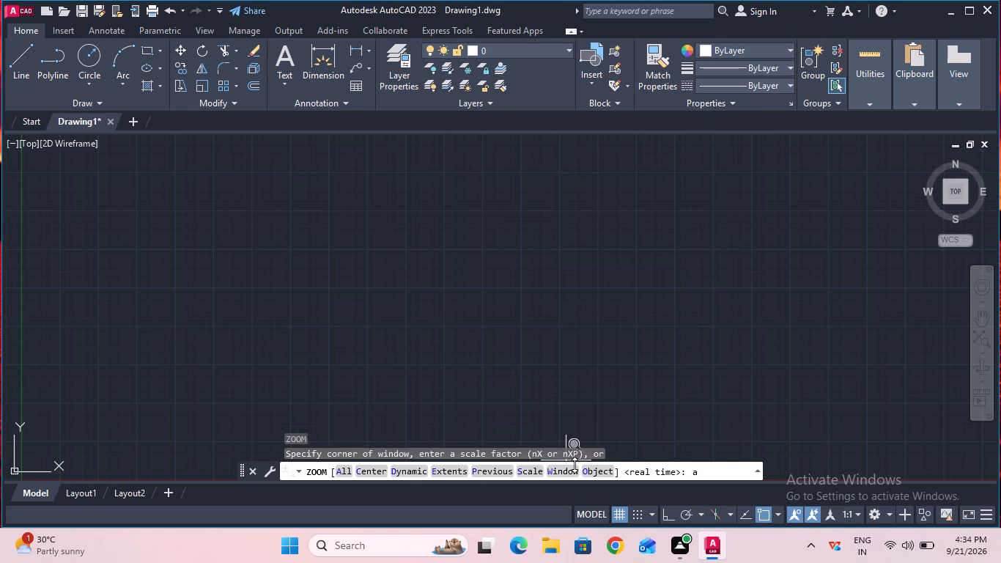
pyautogui.press('Return')
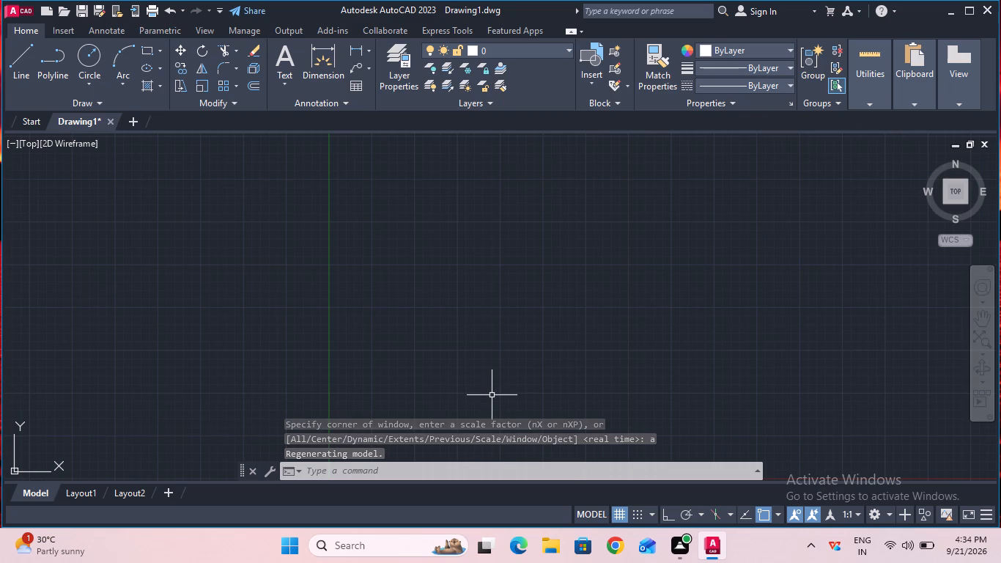
# Turn on Ortho mode and switch to isometric drafting on the top isoplane.
pyautogui.press('F8')
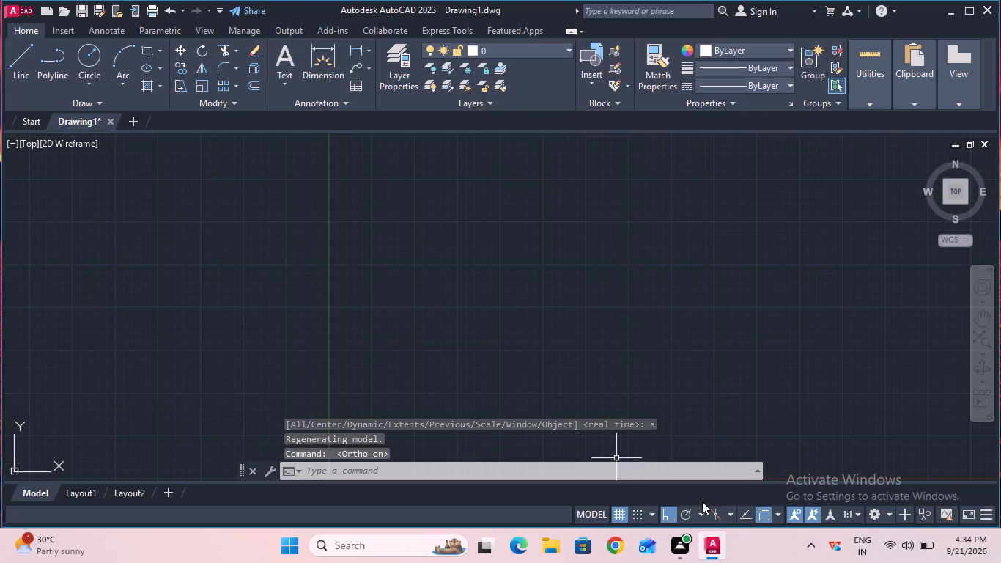
pyautogui.click(726, 514)
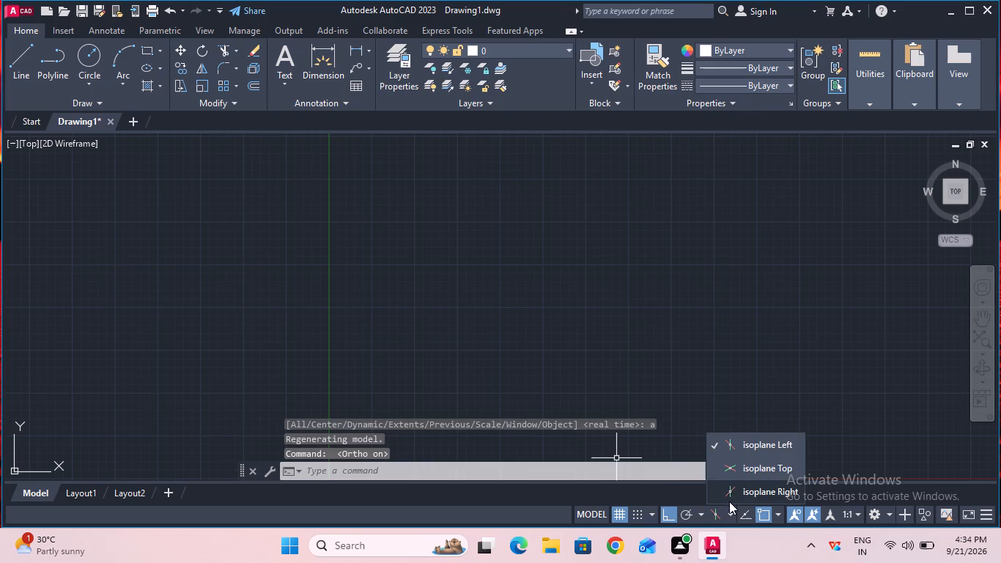
pyautogui.click(727, 476)
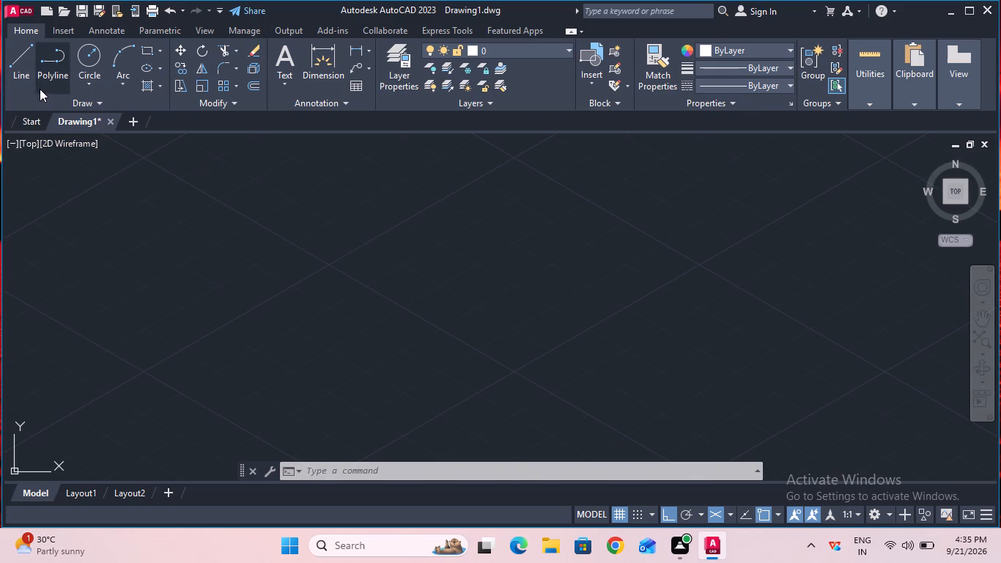
# Draw two connected 50 mm lines on the top isoplane, one running at 330° and the next at 30°, forming a V.
pyautogui.click(25, 75)
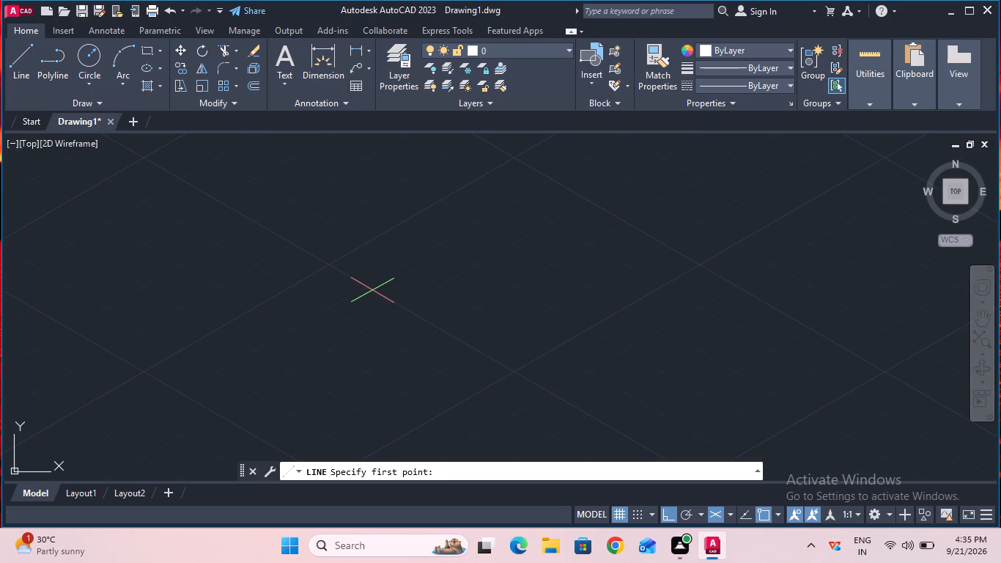
pyautogui.click(368, 285)
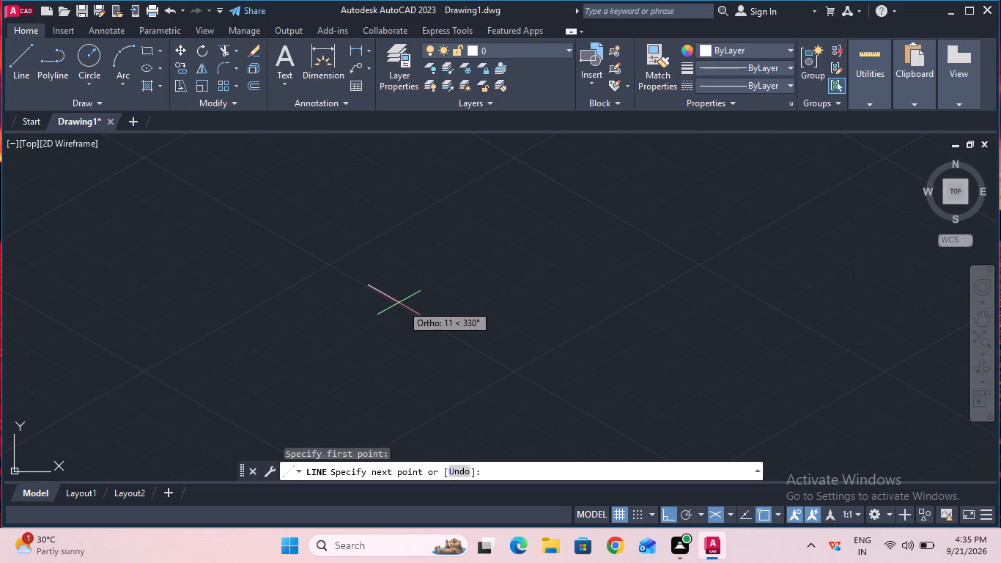
pyautogui.press('5')
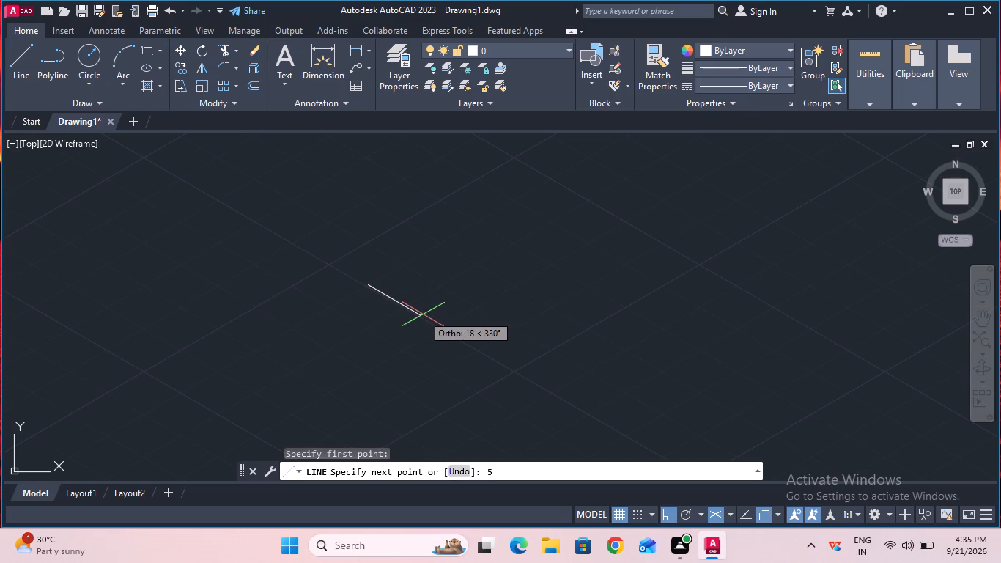
pyautogui.press('0')
pyautogui.press('Return')
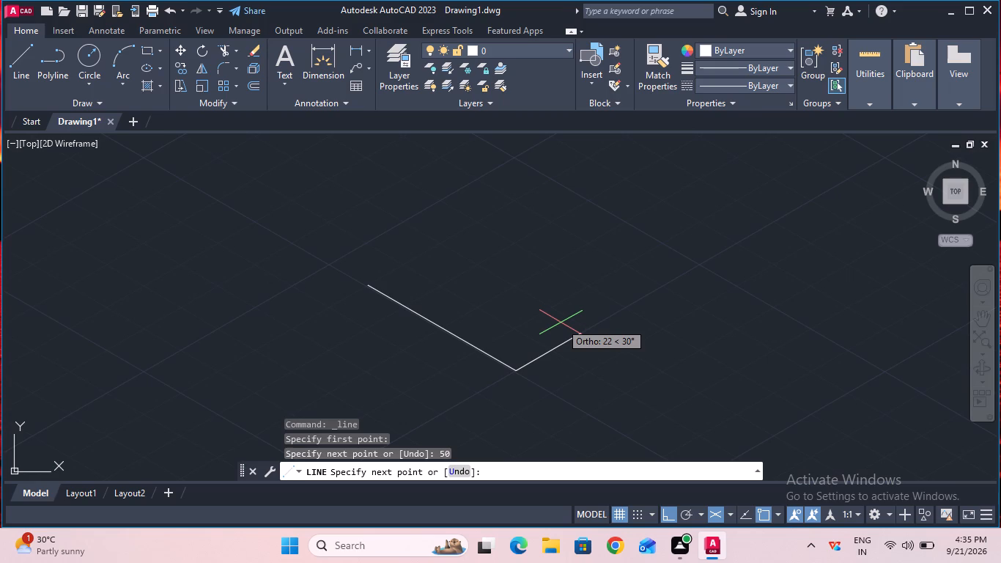
pyautogui.press('5')
pyautogui.press('0')
pyautogui.press('Return')
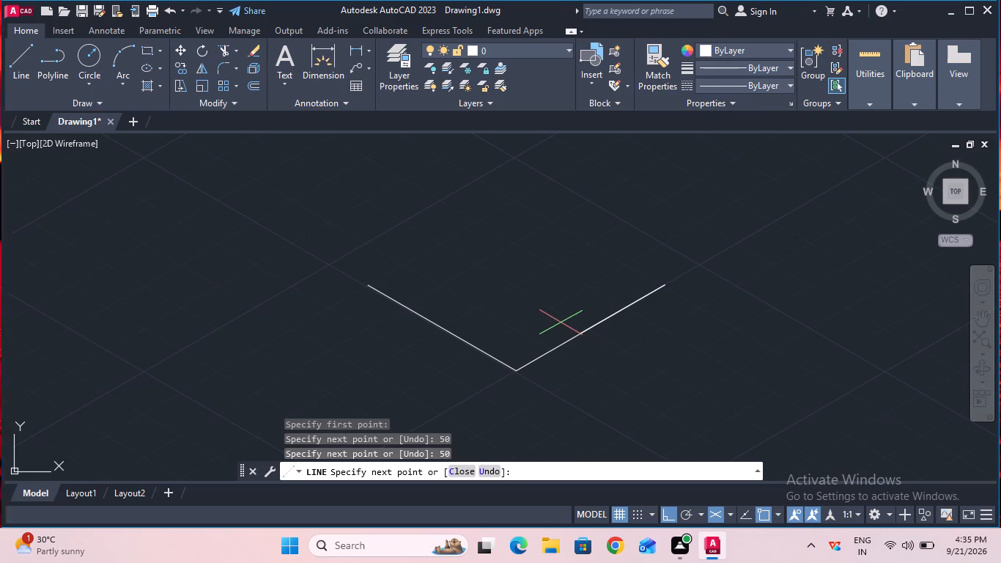
pyautogui.press('Escape')
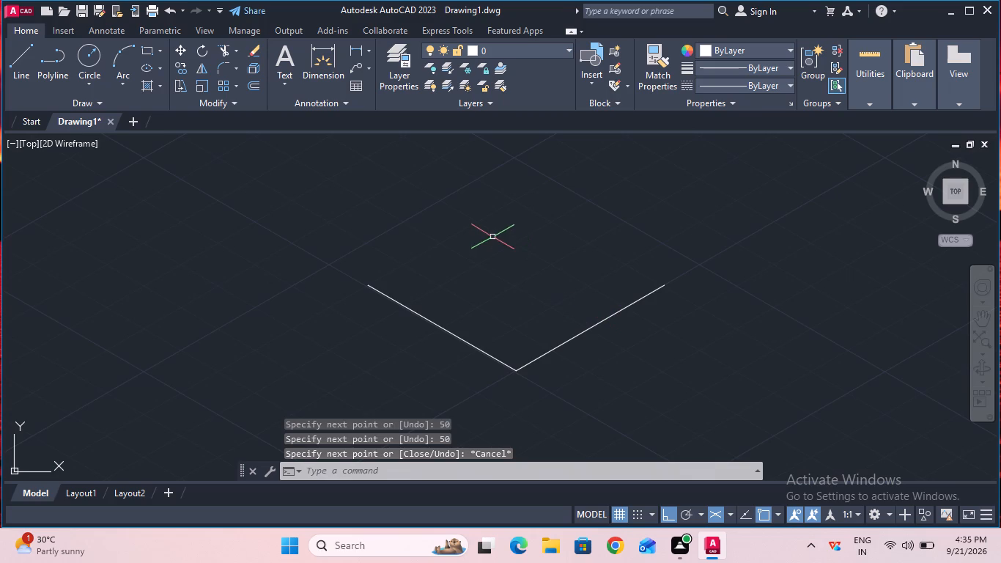
# Check the distance from the free end to the midpoint of the second 50 mm line using a trial aligned dimension.
pyautogui.click(354, 46)
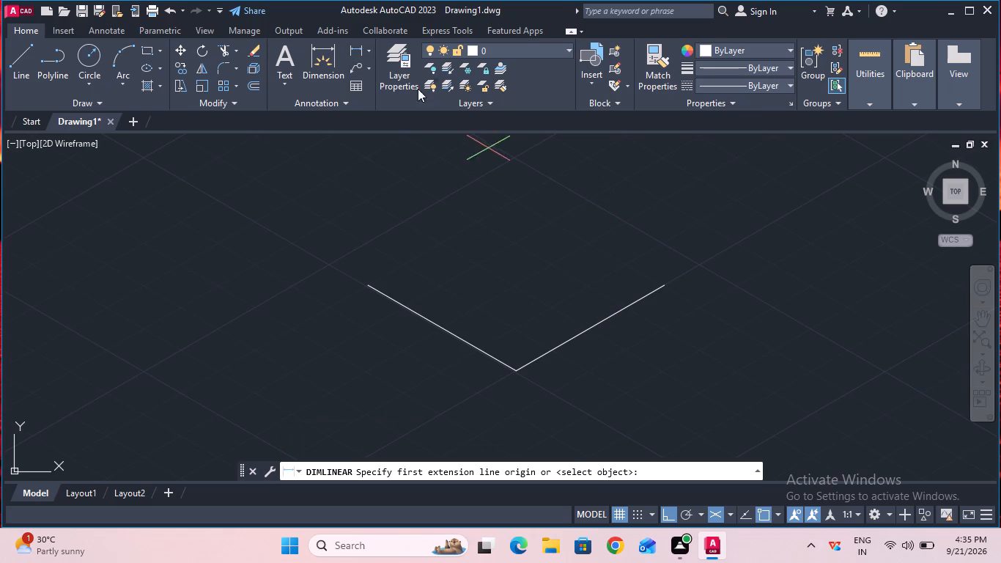
pyautogui.click(370, 50)
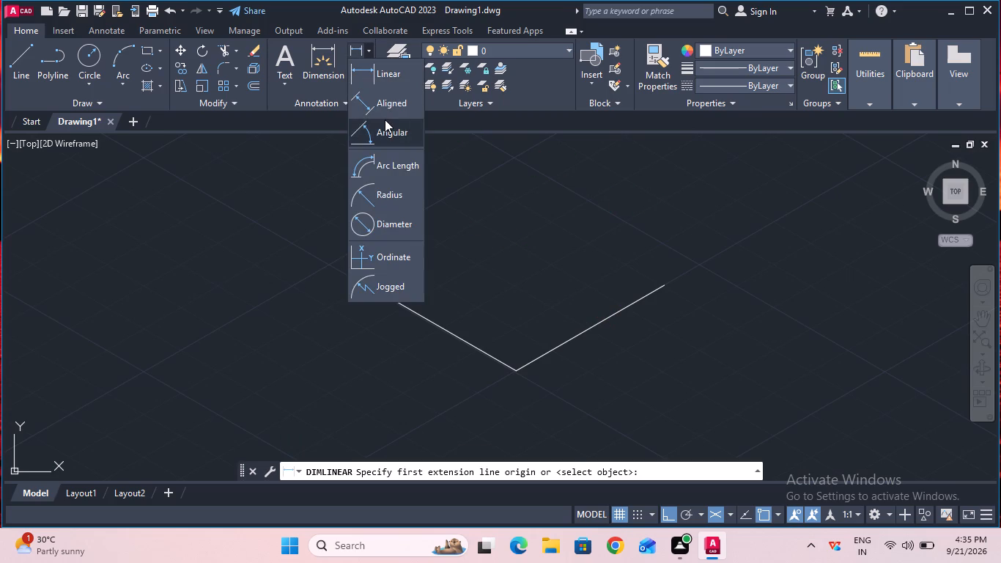
pyautogui.click(385, 108)
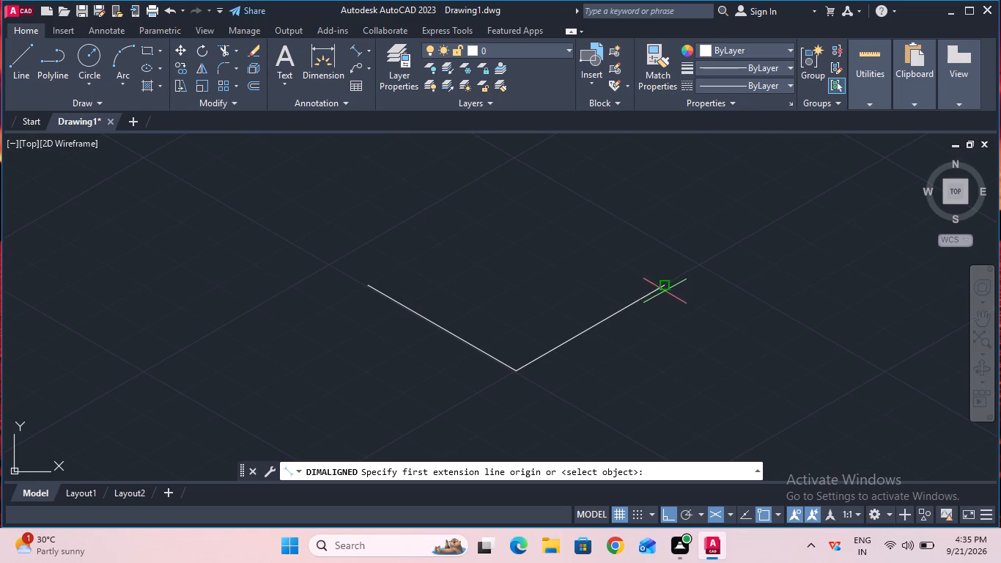
pyautogui.click(666, 283)
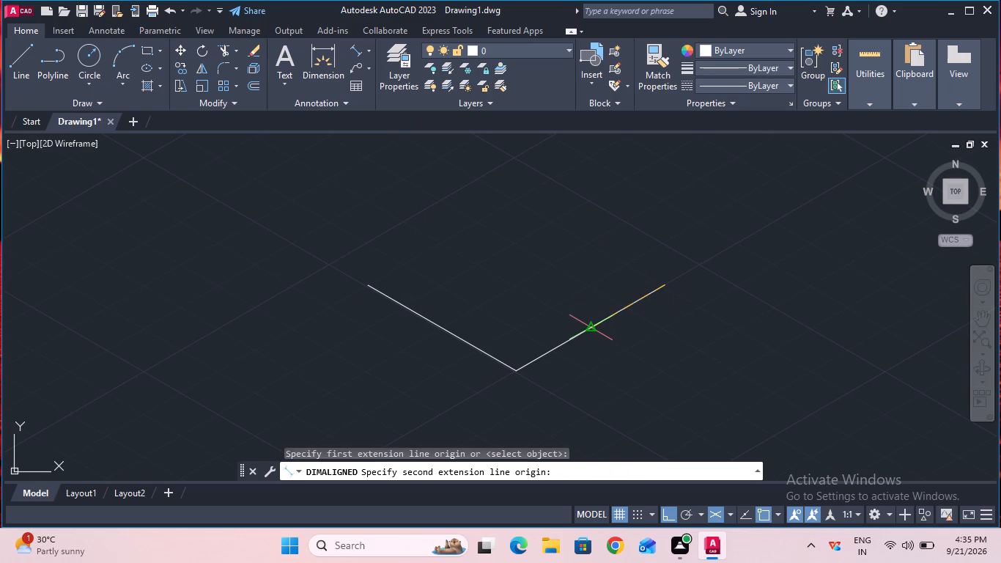
pyautogui.click(588, 328)
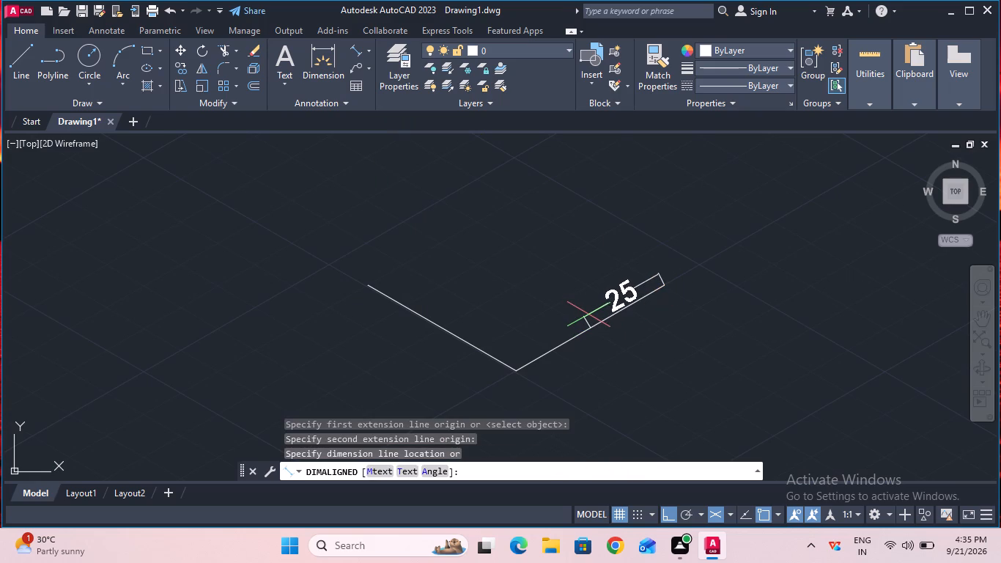
pyautogui.press('Escape')
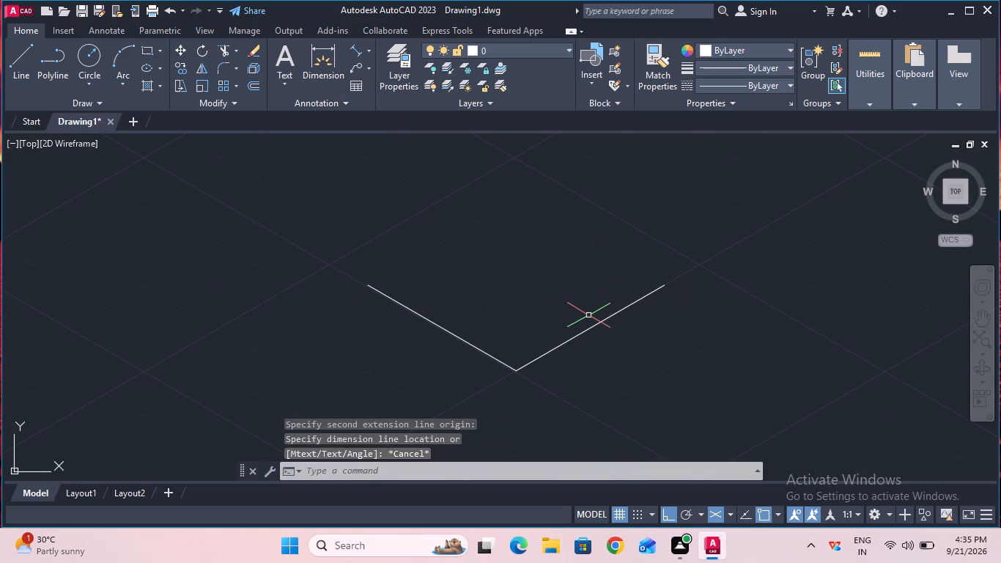
# Turn off Ortho and draw a slanted line from the second line's midpoint to the free end of the first line.
pyautogui.press('F8')
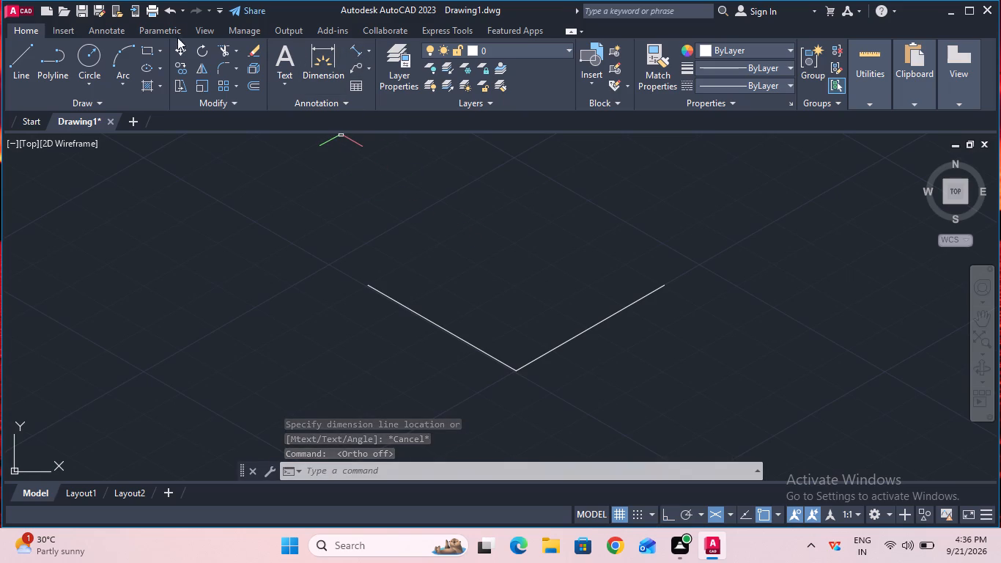
pyautogui.click(29, 62)
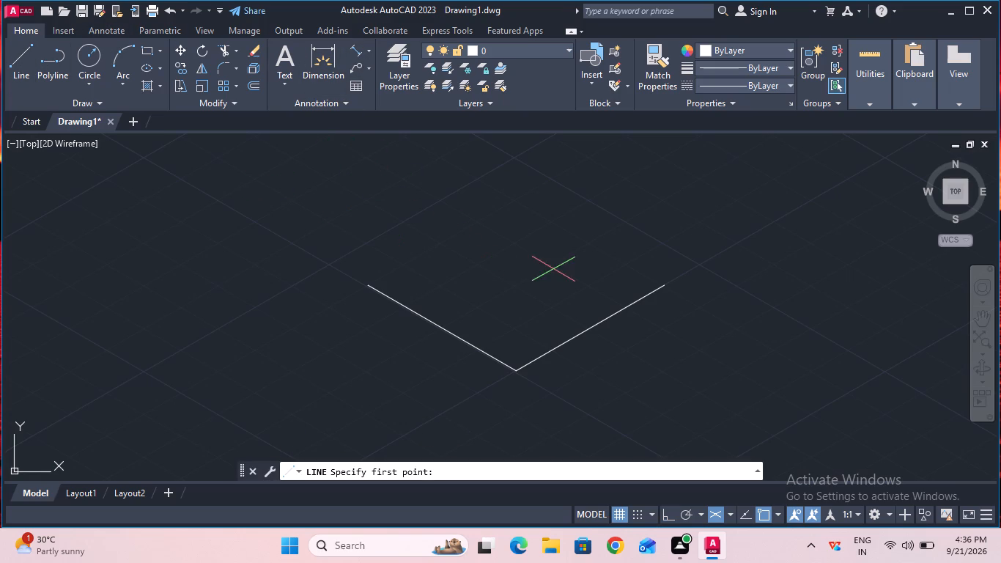
pyautogui.click(589, 328)
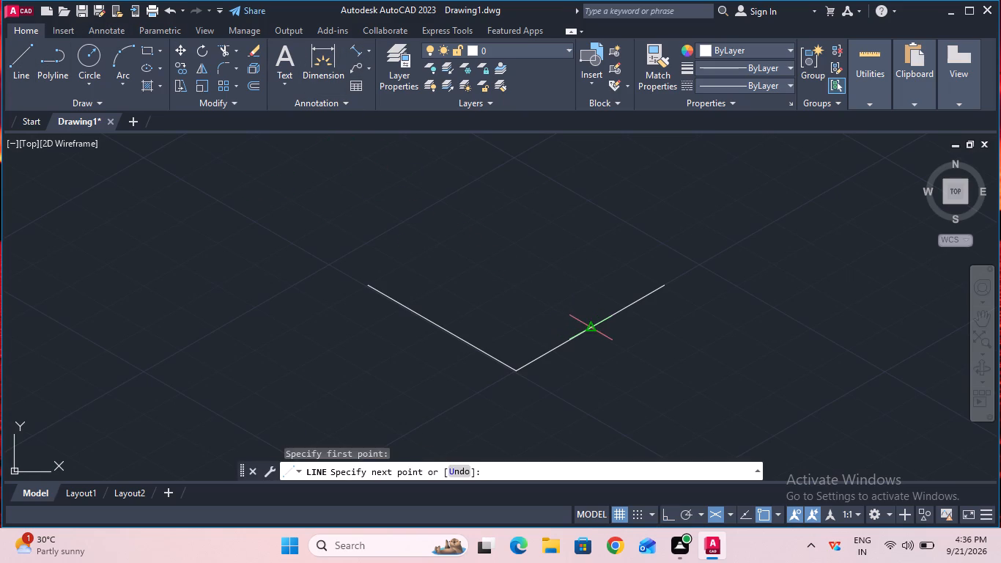
pyautogui.click(366, 282)
pyautogui.press('Escape')
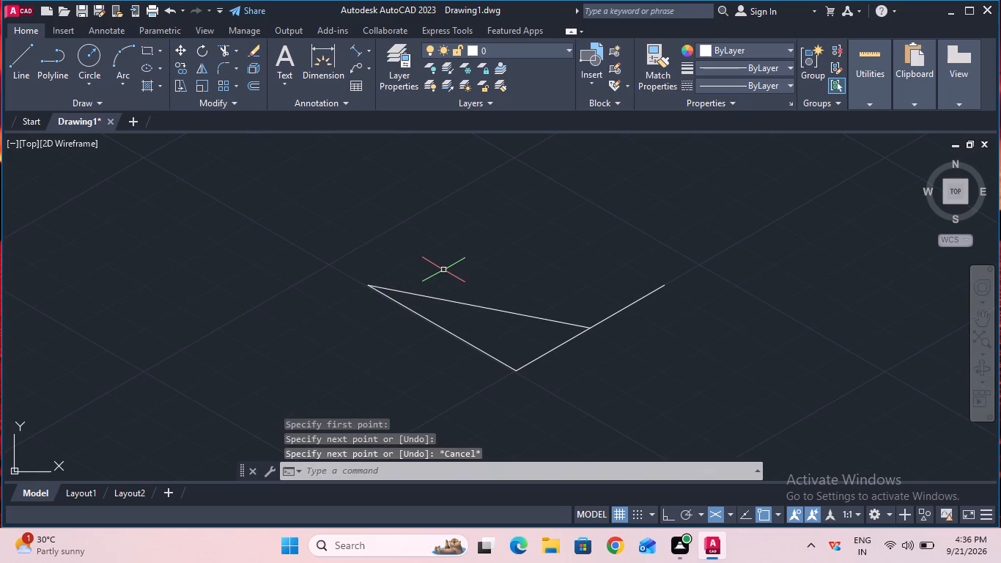
# Trim away the first 50 mm line and the lower half of the second, below the slanted line.
pyautogui.click(230, 49)
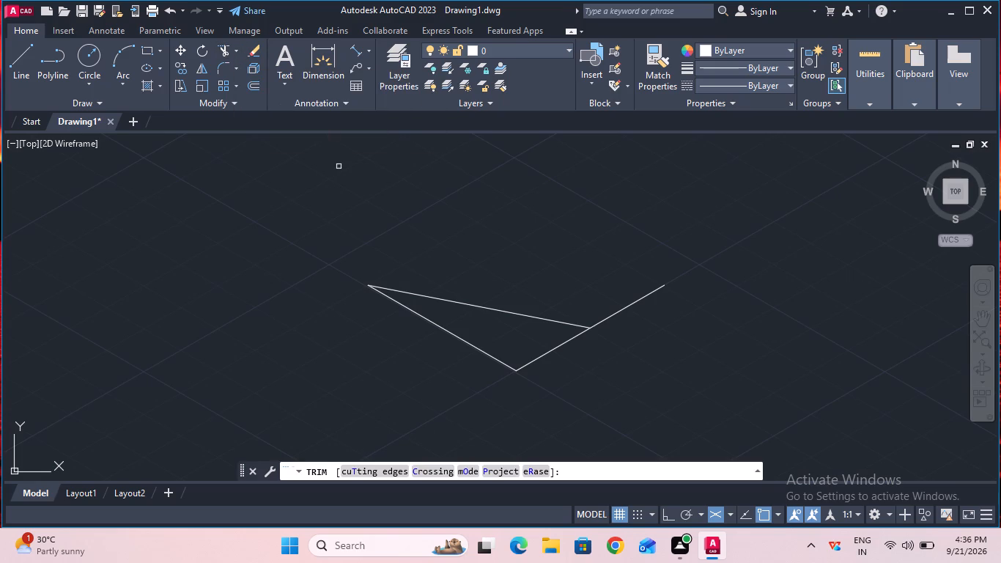
pyautogui.click(443, 328)
pyautogui.click(547, 355)
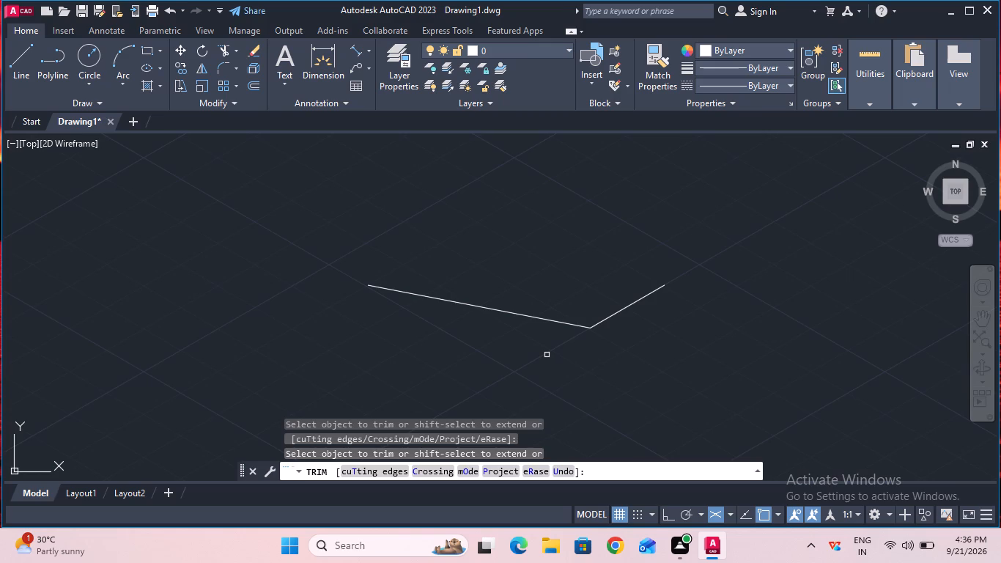
pyautogui.press('Escape')
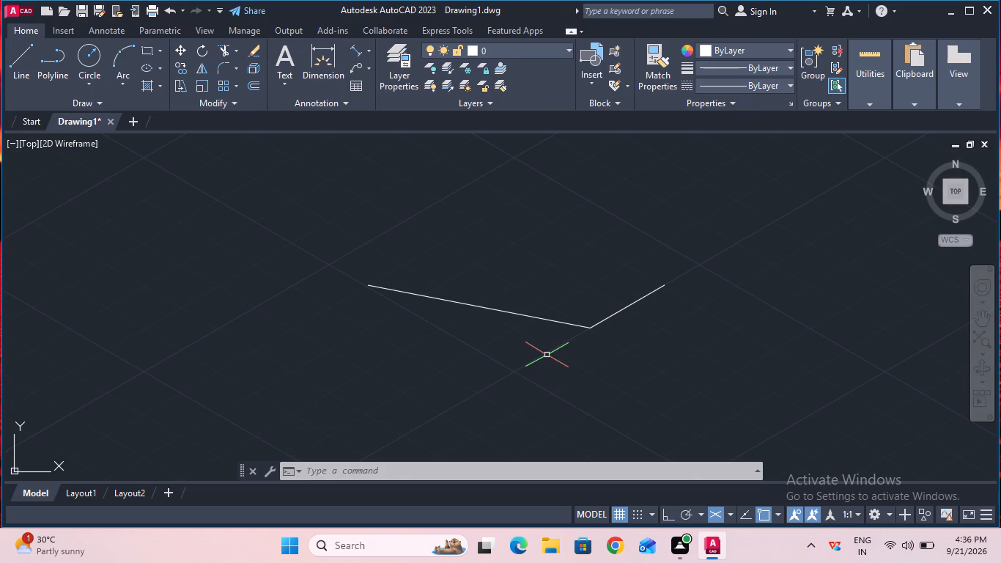
# With Ortho on, draw a line 32 mm vertically up from the short edge's upper end, continuing 15 mm at 210° on the top isoplane.
pyautogui.click(29, 64)
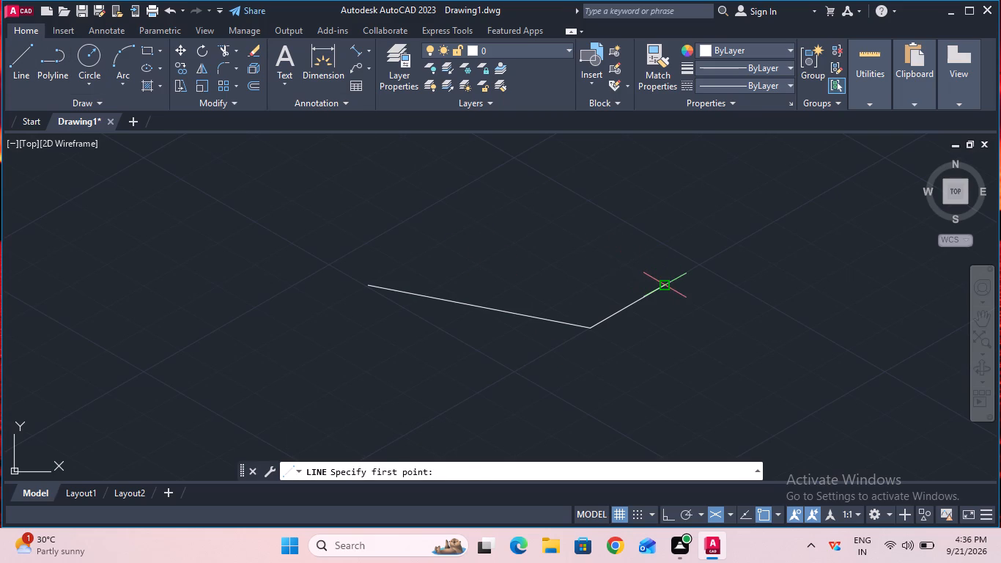
pyautogui.click(660, 287)
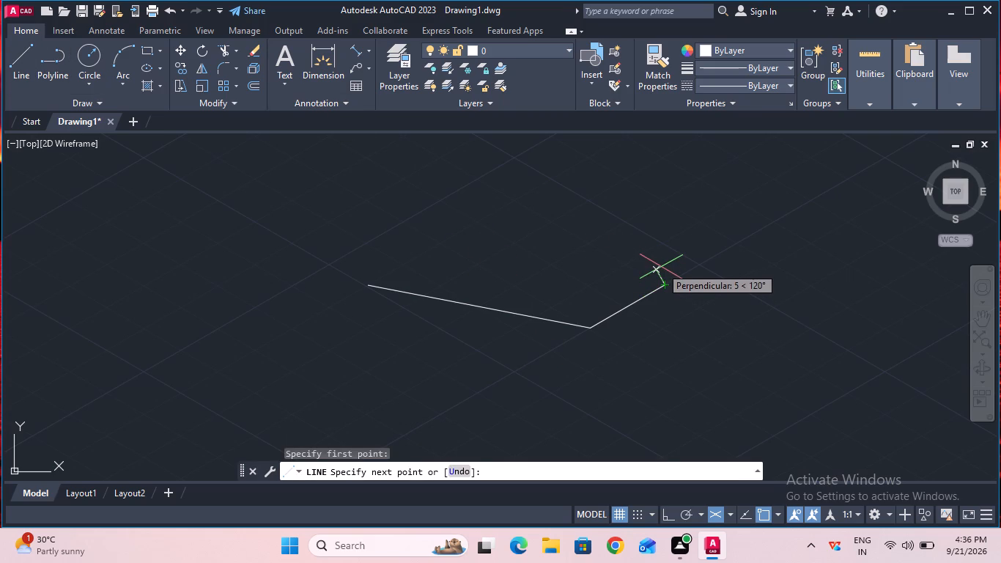
pyautogui.press('F8')
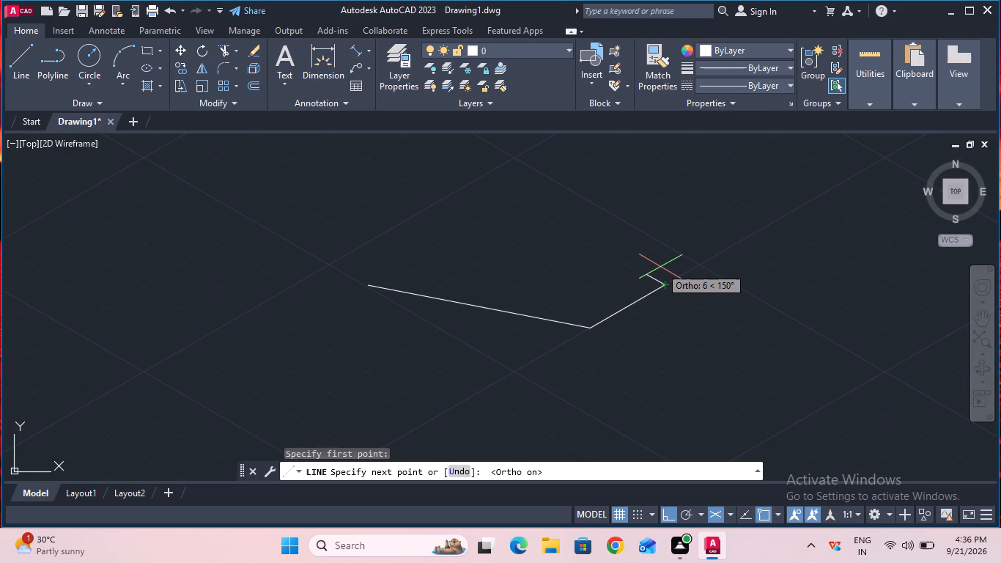
pyautogui.press('F5')
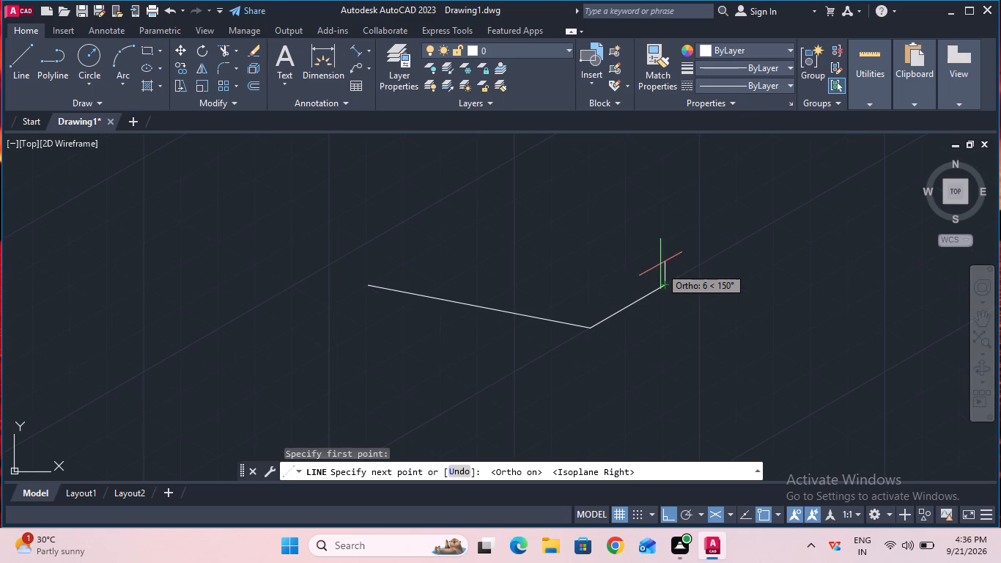
pyautogui.press('3')
pyautogui.press('2')
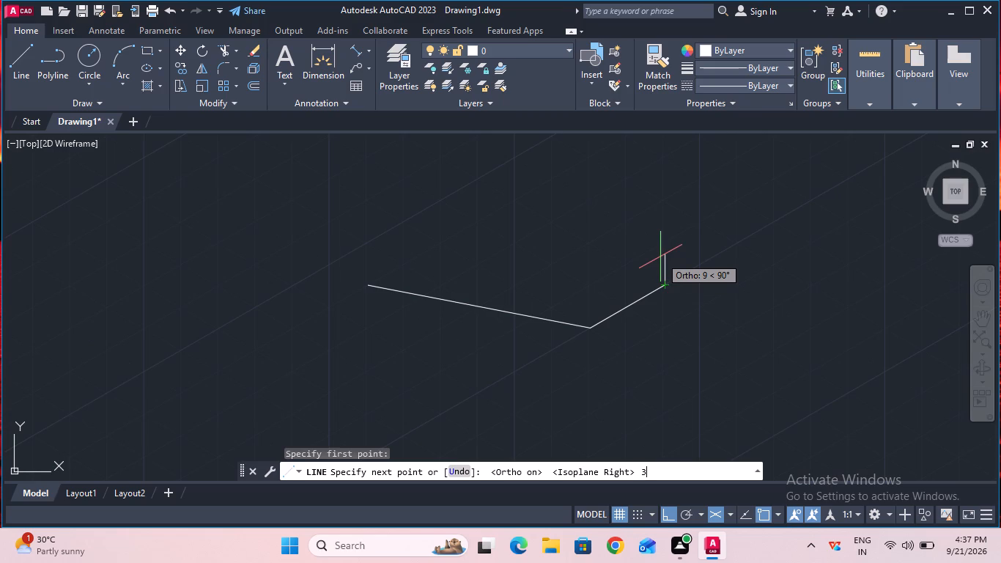
pyautogui.press('Return')
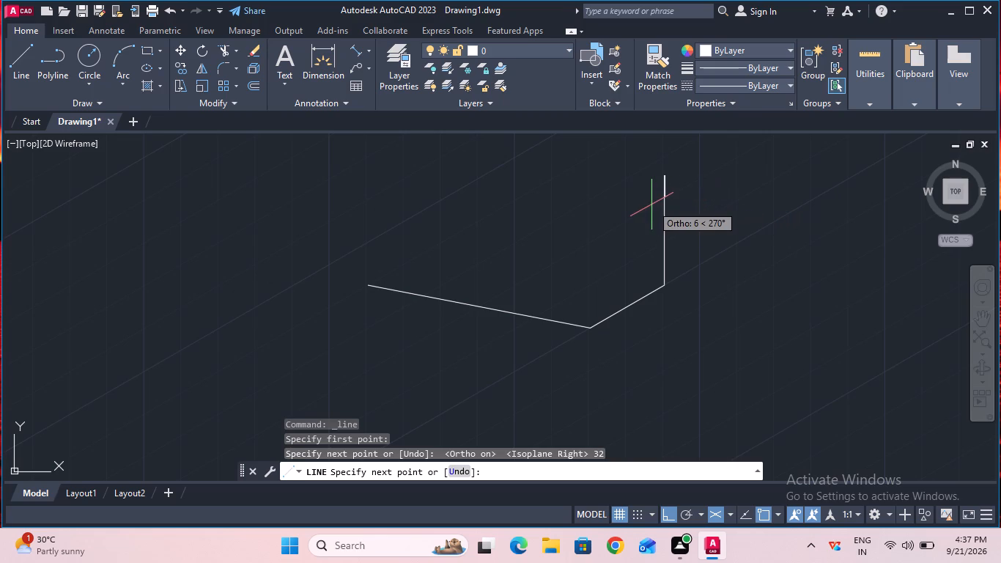
pyautogui.press('F5')
pyautogui.press('F5')
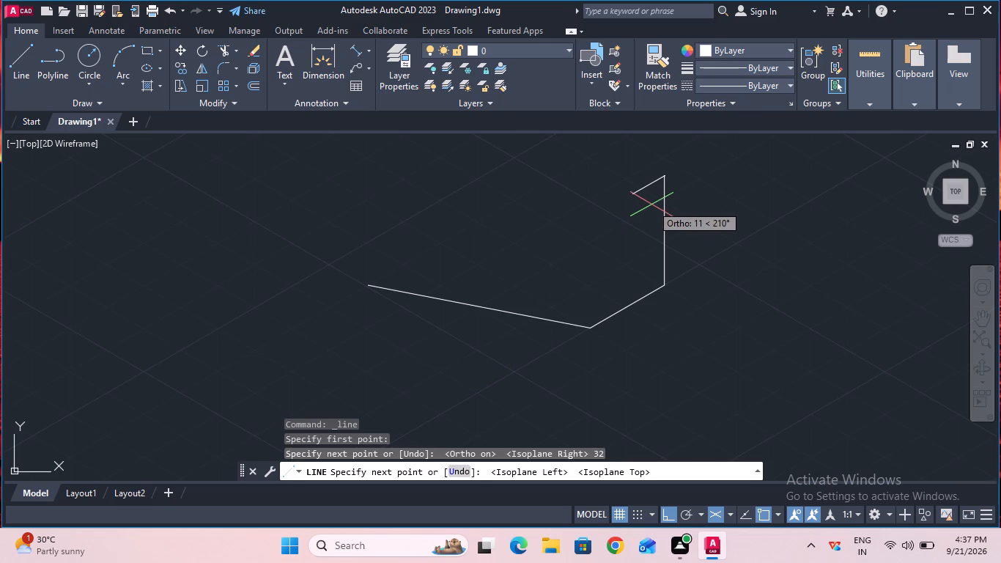
pyautogui.press('1')
pyautogui.press('5')
pyautogui.press('Return')
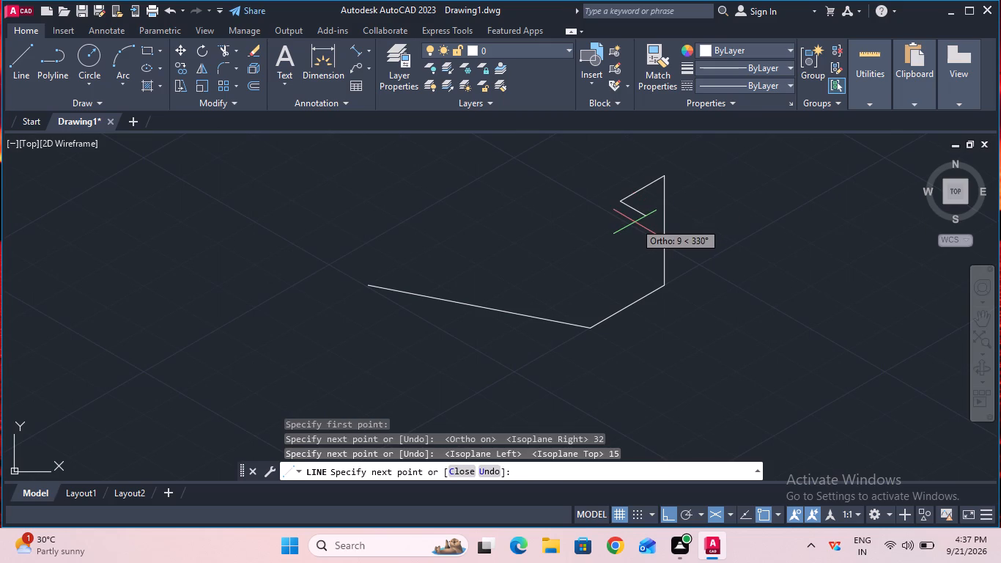
# Continue the stepped profile 17 mm down on the right isoplane, 10 mm at 210°, and vertically down to the corner with the slanted line.
pyautogui.press('F5')
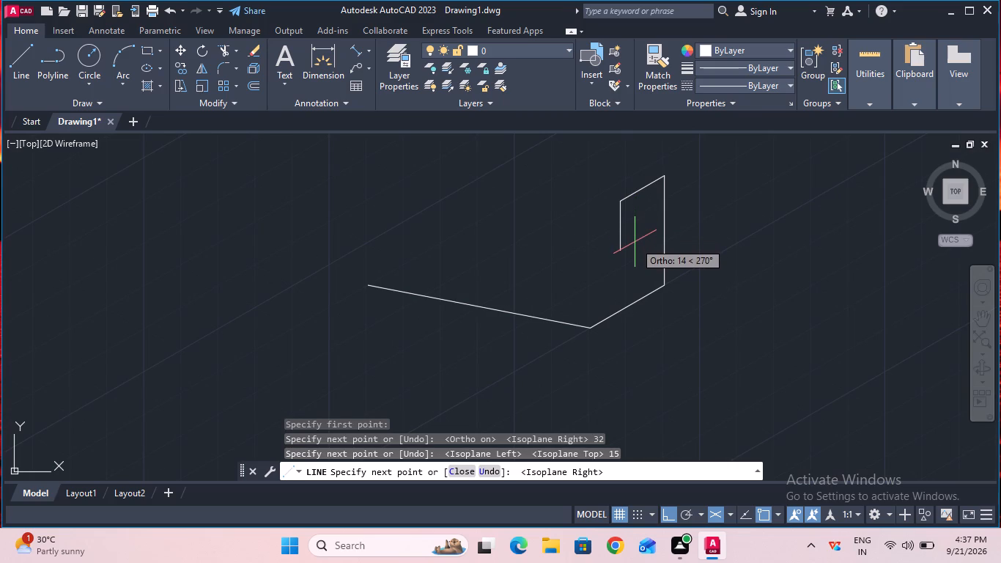
pyautogui.write('17')
pyautogui.press('Return')
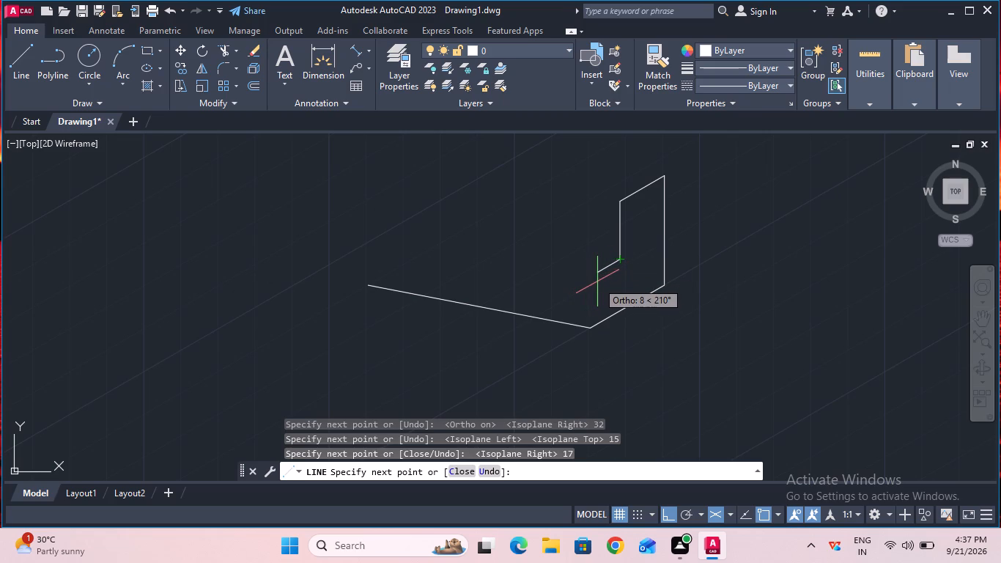
pyautogui.press('1')
pyautogui.press('0')
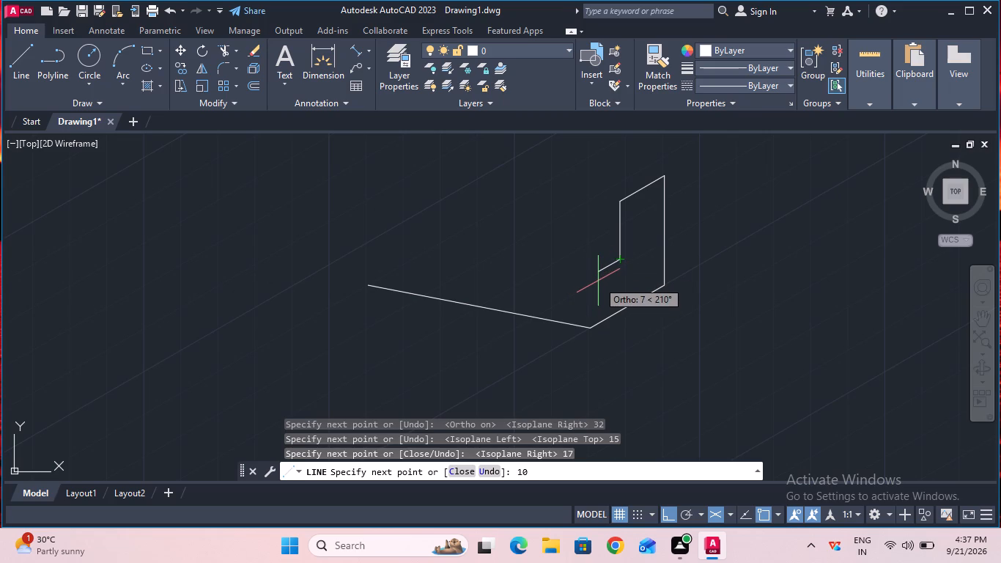
pyautogui.press('Return')
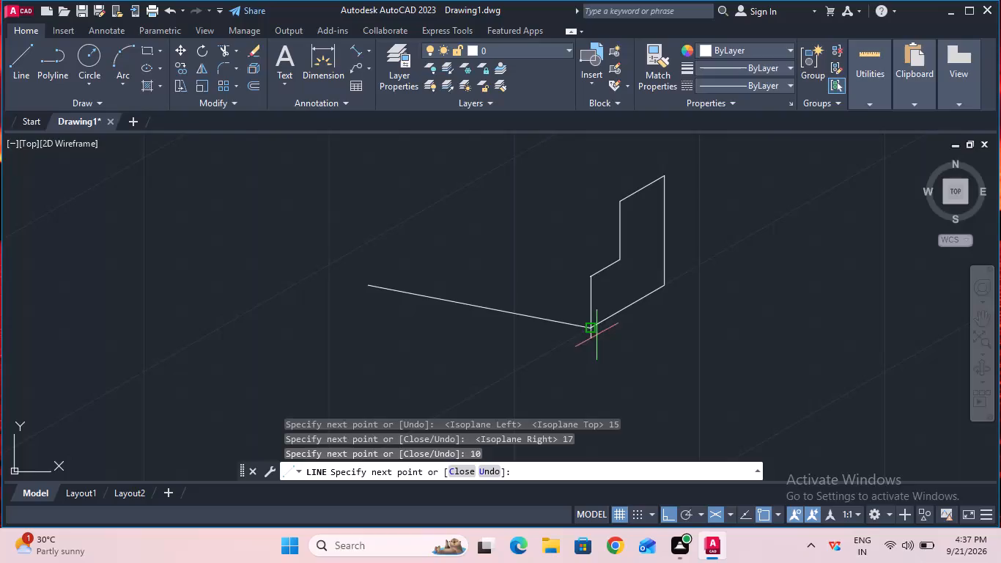
pyautogui.click(596, 327)
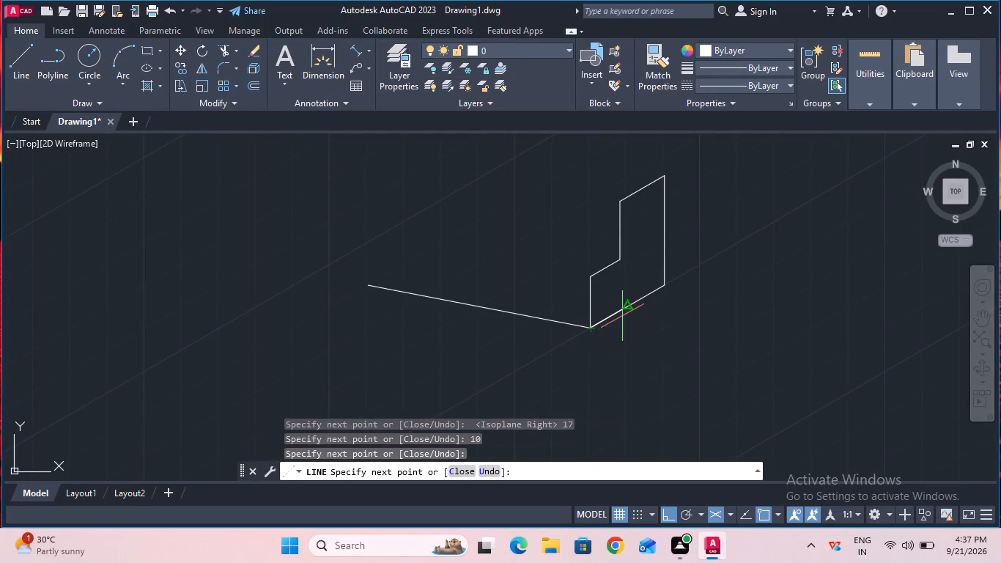
pyautogui.press('Escape')
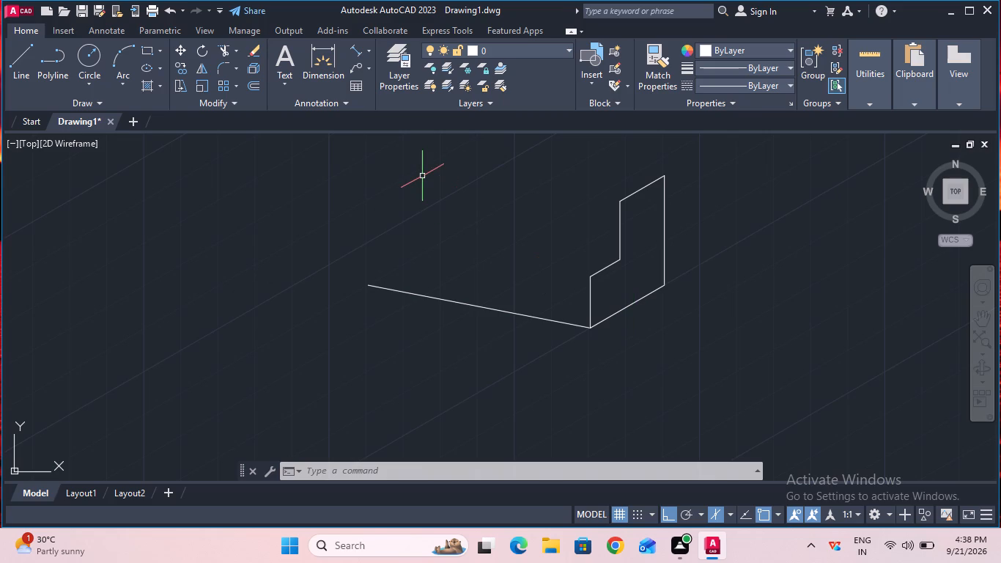
# From the slanted base edge's free end, draw a line 15 mm vertically up, continuing 10 mm at 150° on the top isoplane.
pyautogui.click(15, 66)
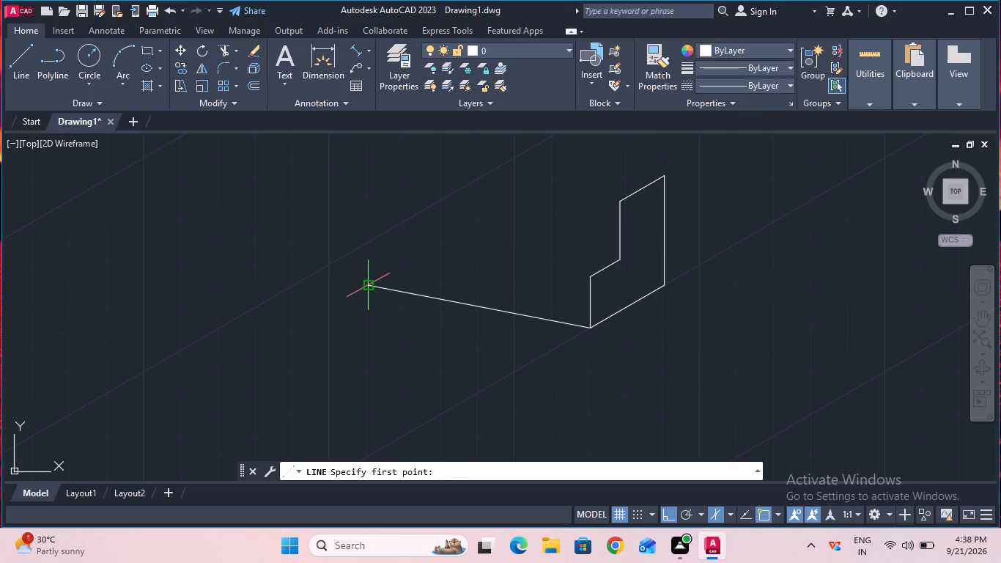
pyautogui.click(370, 281)
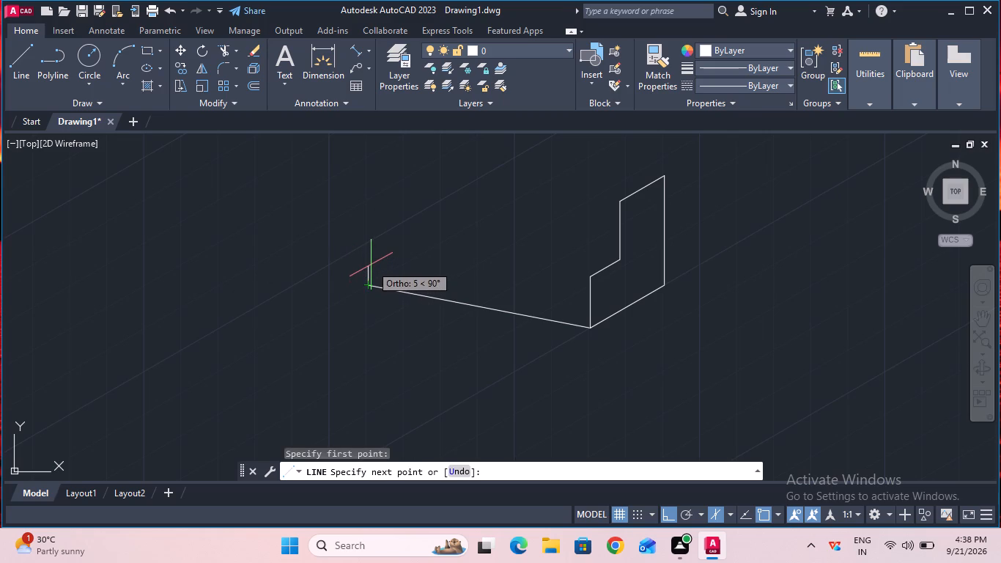
pyautogui.press('1')
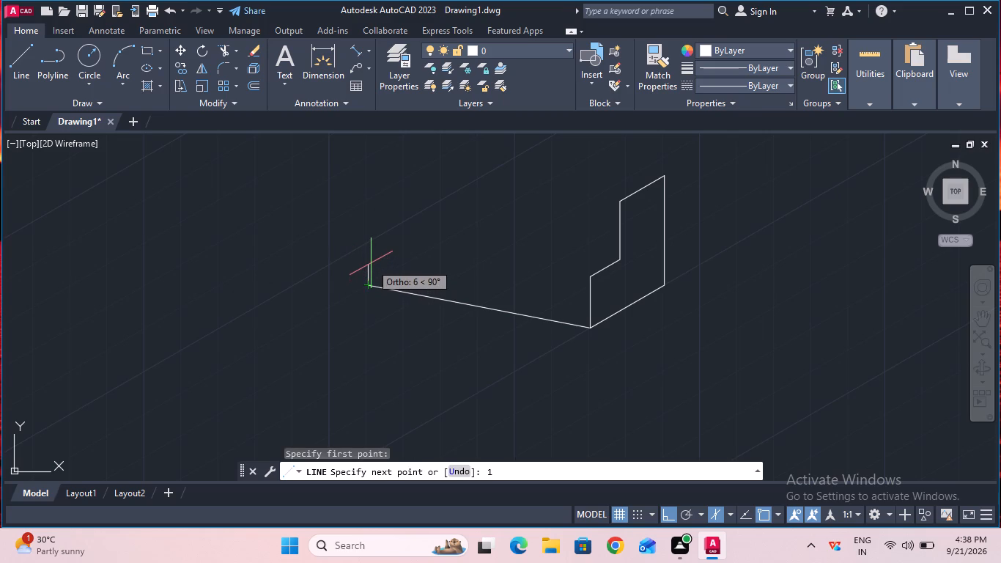
pyautogui.press('5')
pyautogui.press('Return')
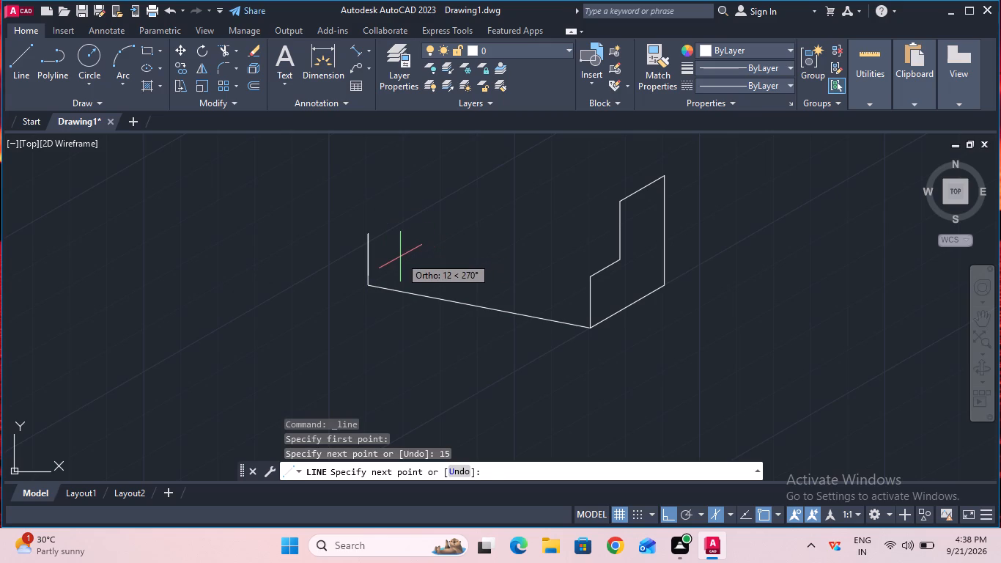
pyautogui.press('F6')
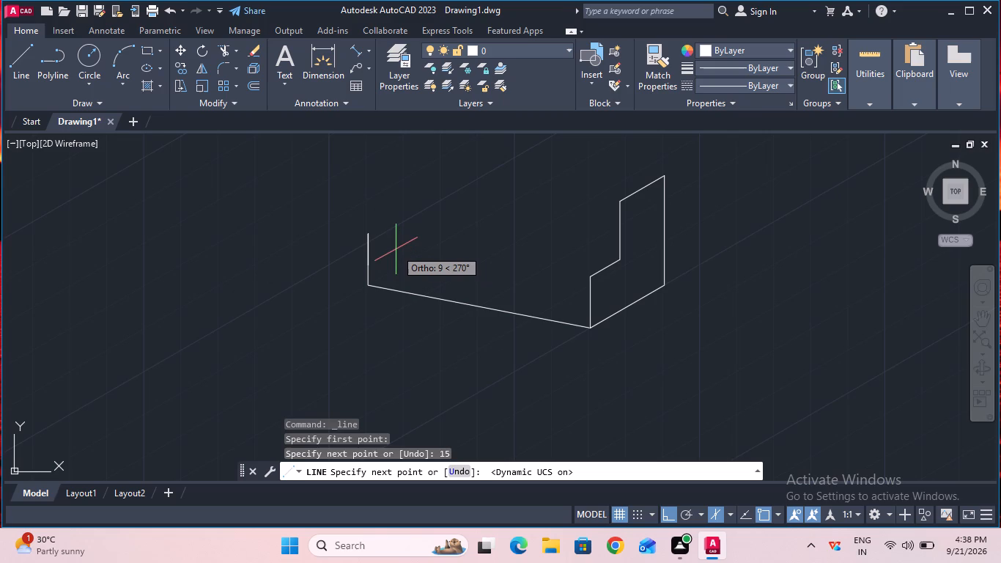
pyautogui.press('F6')
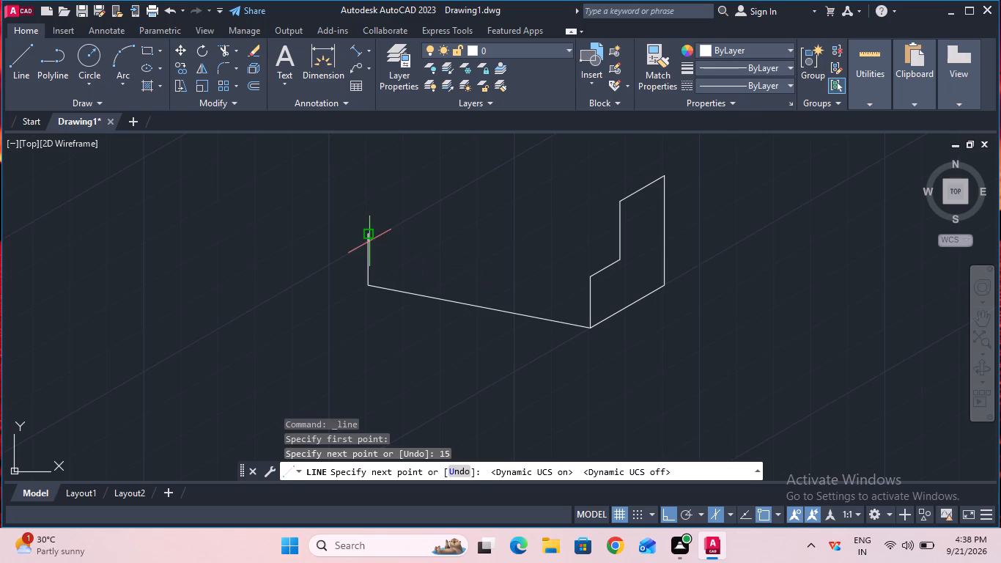
pyautogui.press('F6')
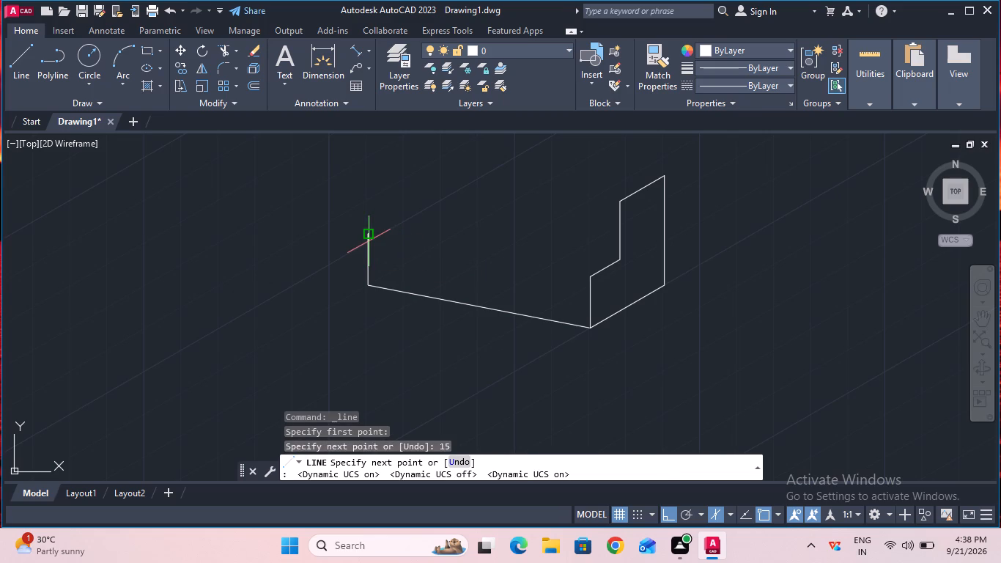
pyautogui.press('F5')
pyautogui.press('F5')
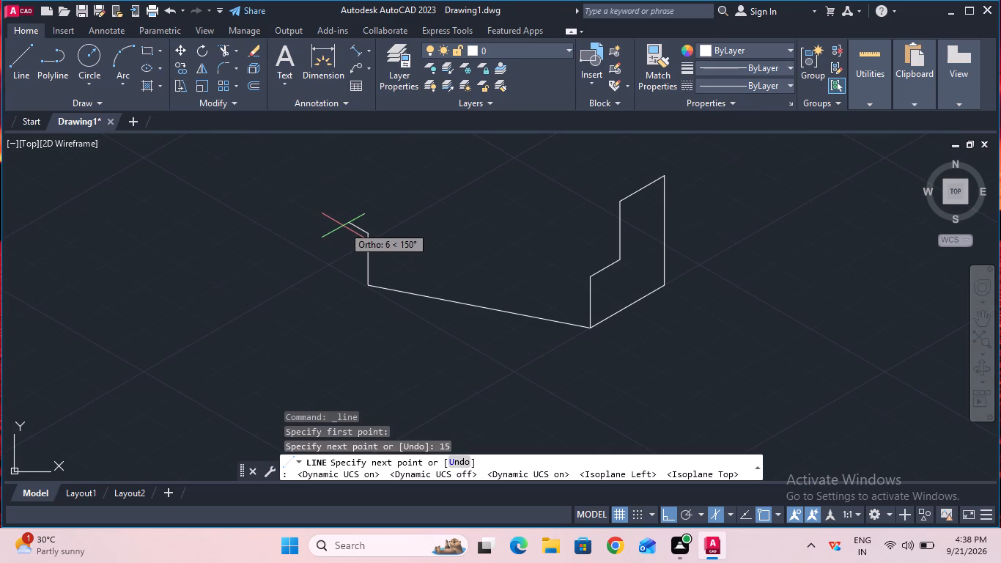
pyautogui.press('1')
pyautogui.press('0')
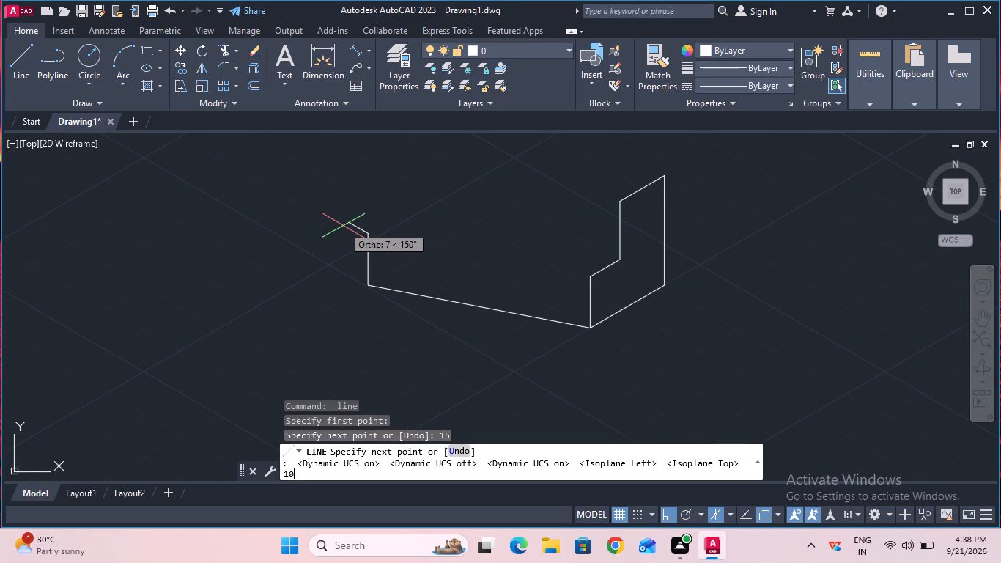
pyautogui.press('Return')
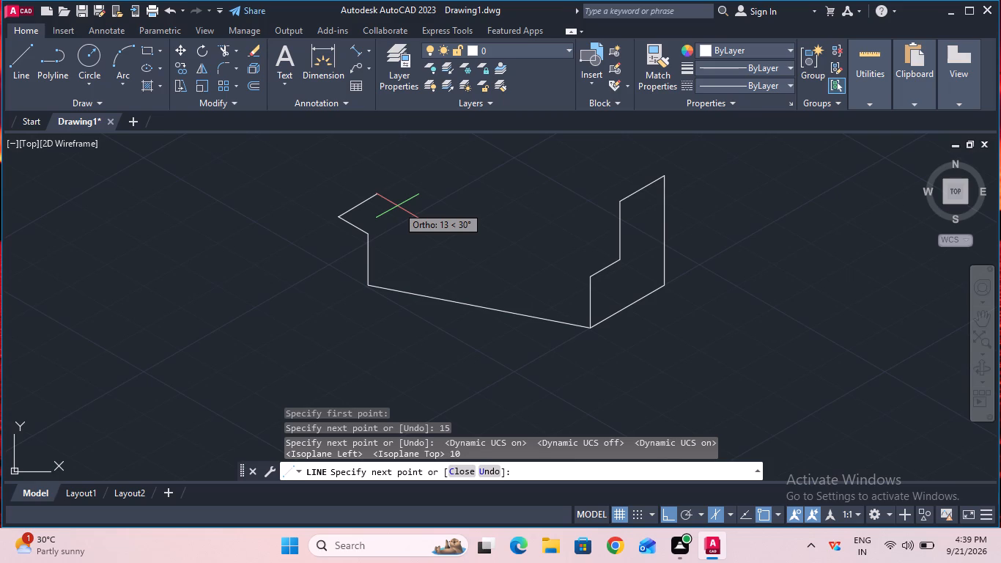
# Continue the outline 35 mm at 30°, and close it to the inner corner of the stepped end profile.
pyautogui.press('3')
pyautogui.press('5')
pyautogui.press('Return')
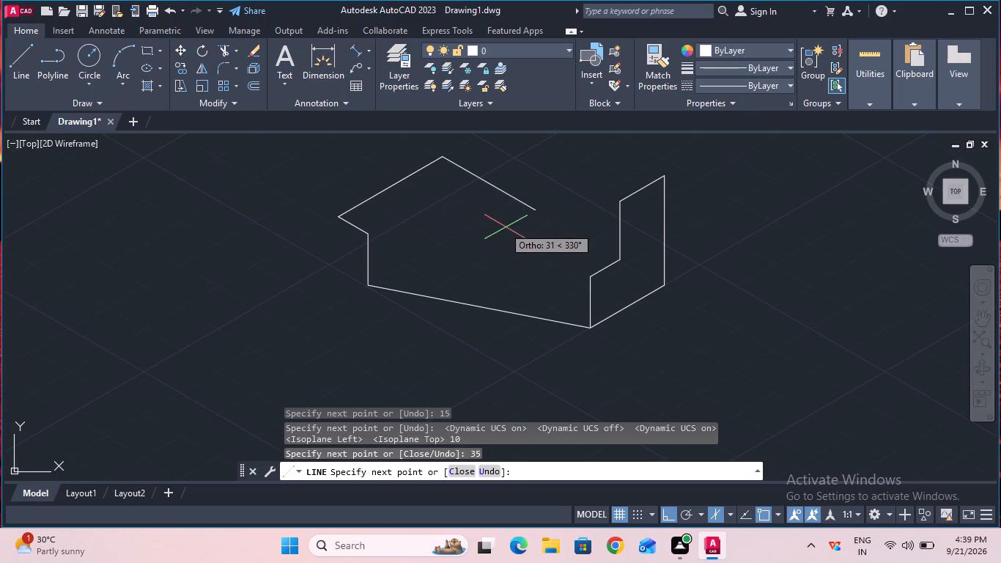
pyautogui.click(617, 261)
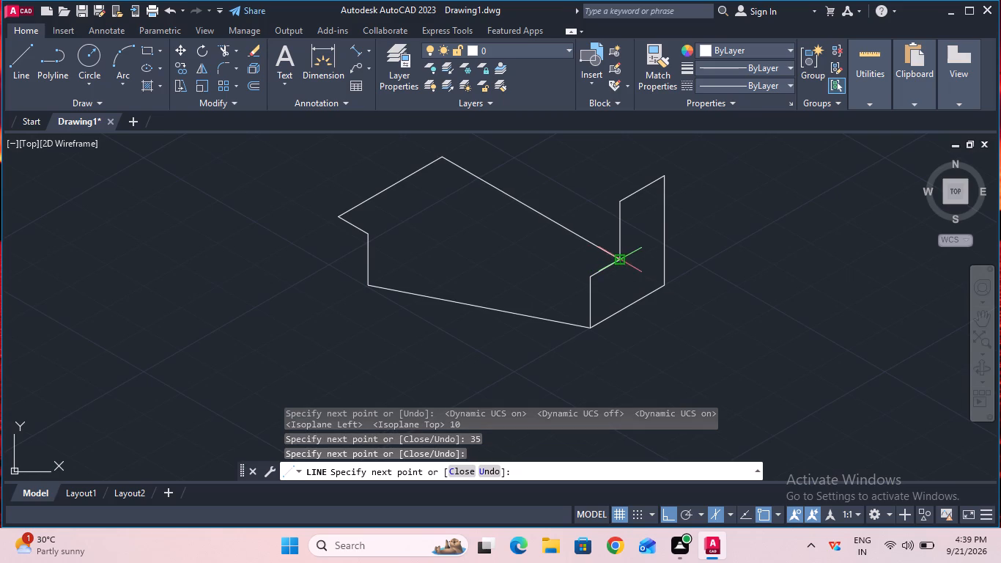
pyautogui.press('Escape')
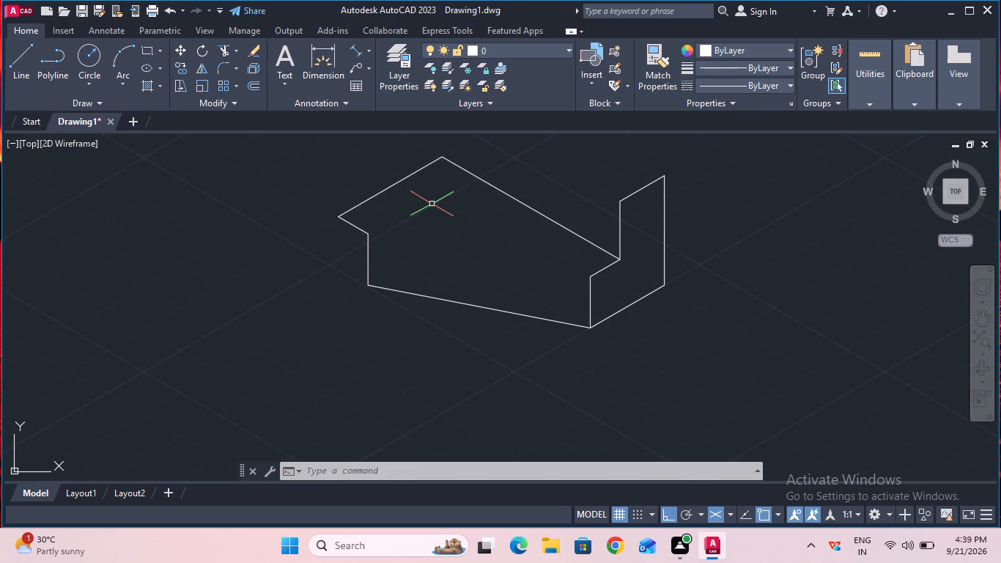
# With Ortho off, draw the slanted upper edge from the top of the 15 mm vertical to the outer corner of the profile's lower step.
pyautogui.press('F8')
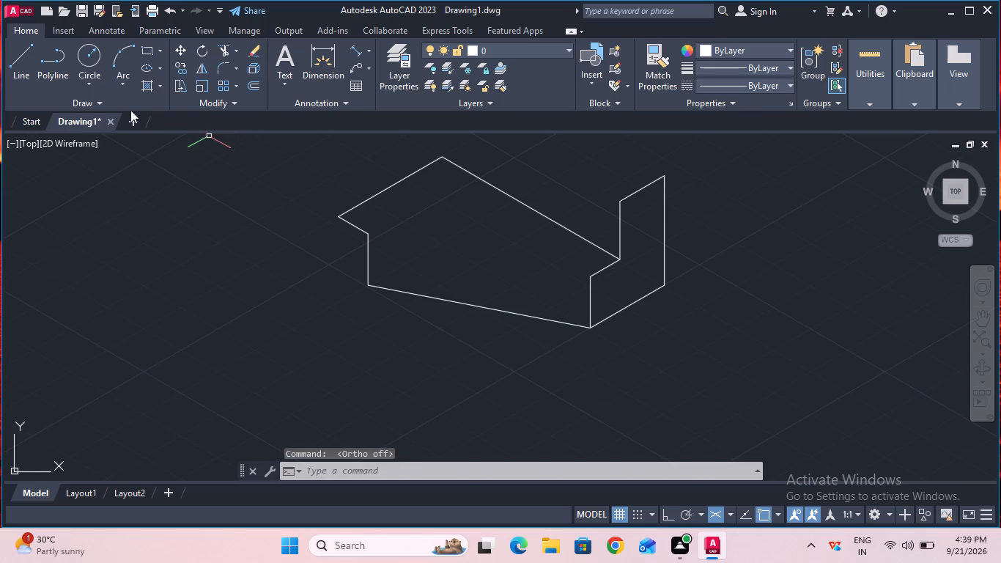
pyautogui.click(24, 81)
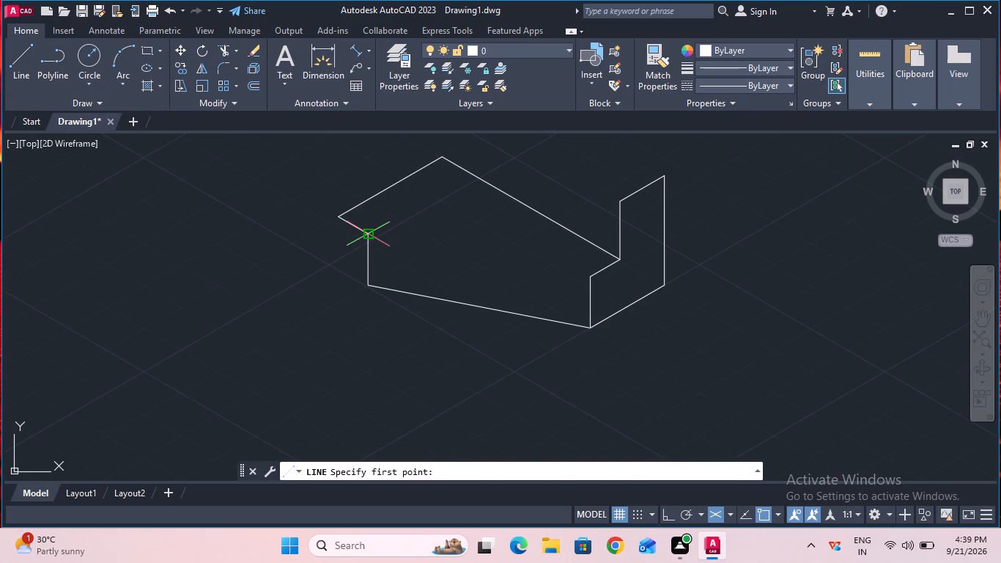
pyautogui.click(371, 239)
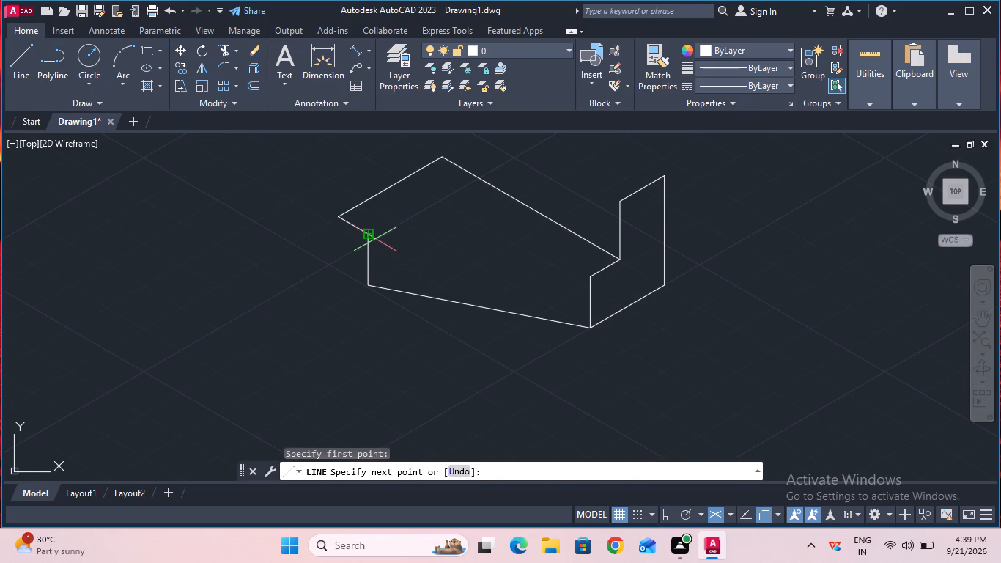
pyautogui.click(590, 279)
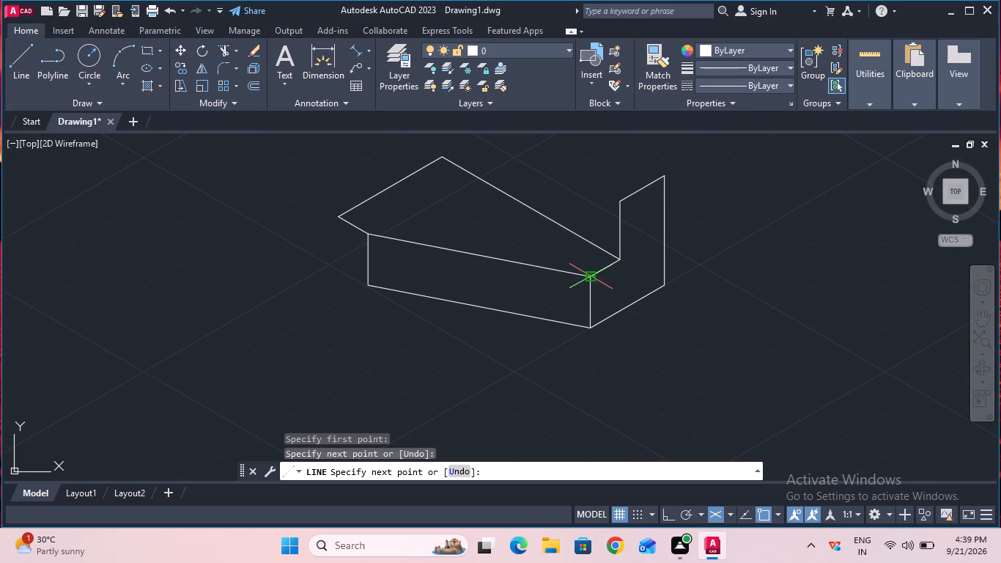
pyautogui.press('Escape')
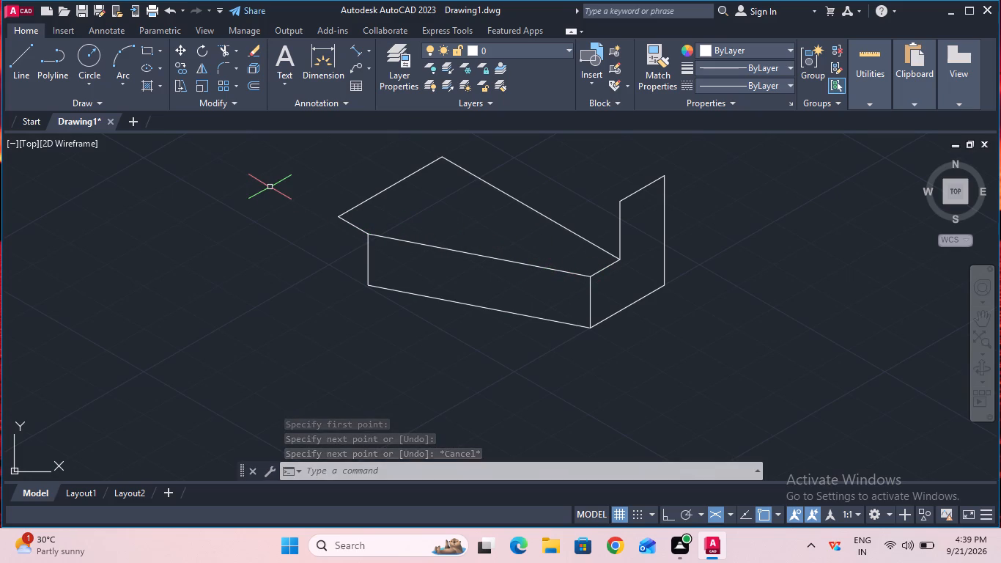
# With Ortho on, draw a 10 mm line at 150° from the lower end of the 15 mm vertical.
pyautogui.click(28, 72)
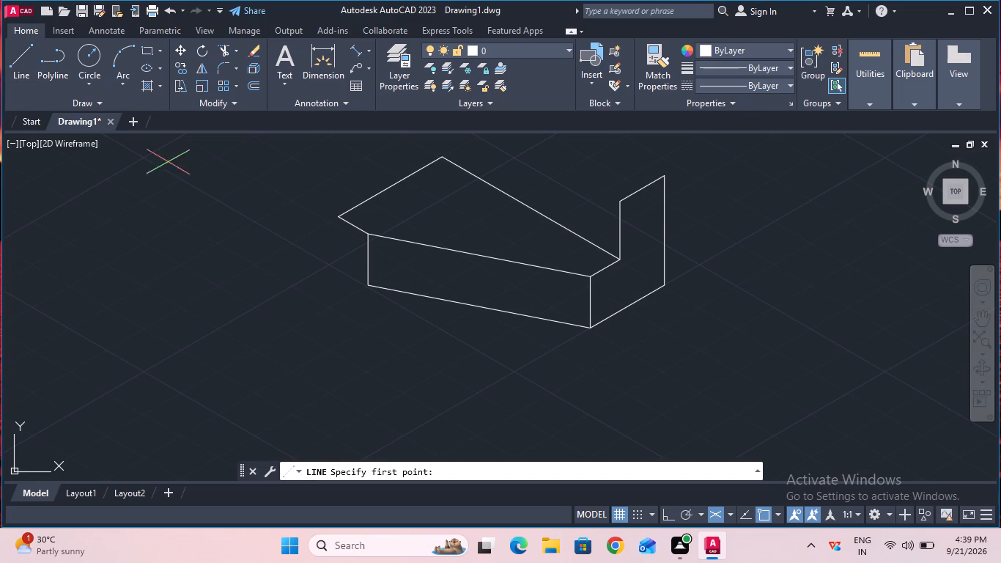
pyautogui.click(365, 286)
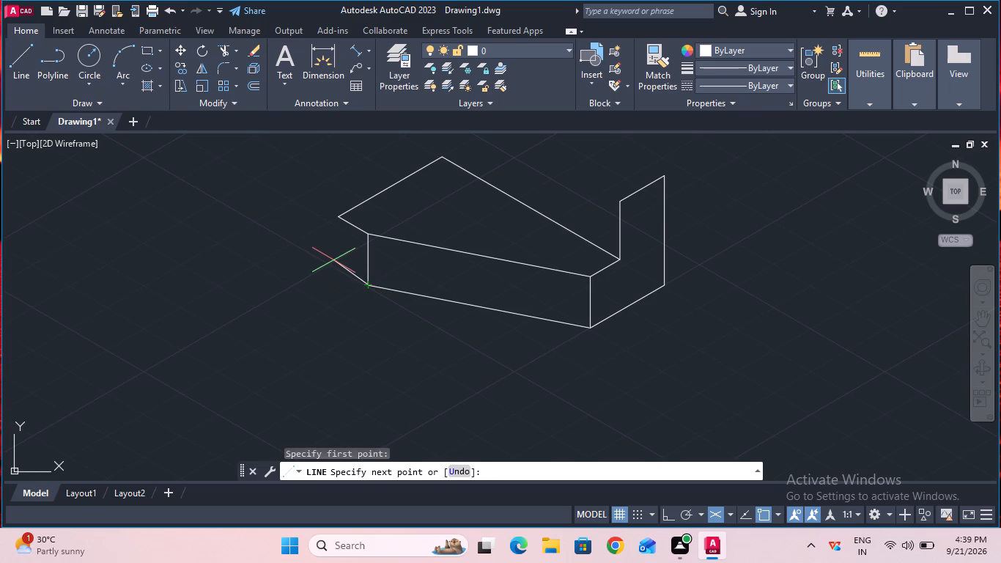
pyautogui.press('F8')
pyautogui.press('1')
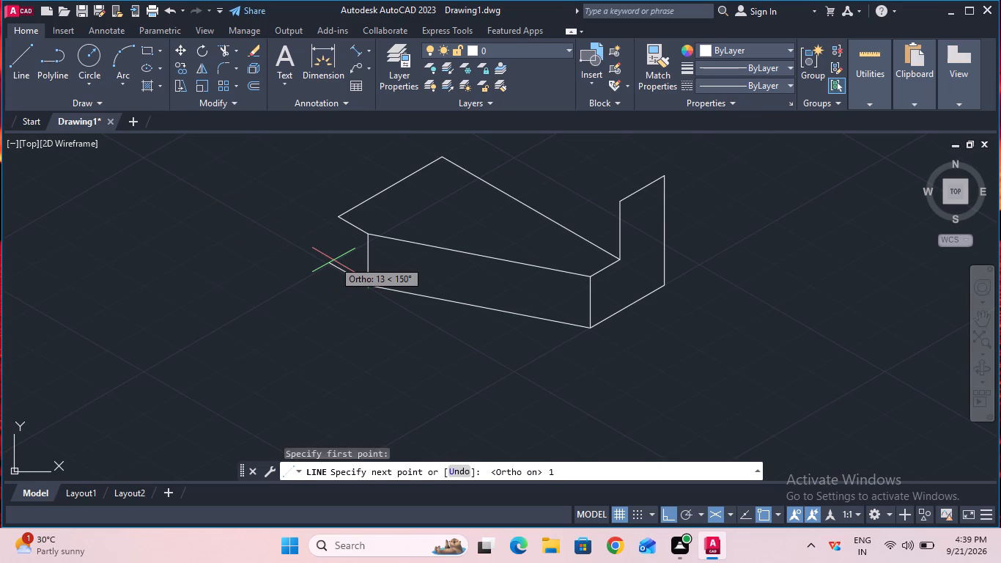
pyautogui.press('0')
pyautogui.press('Return')
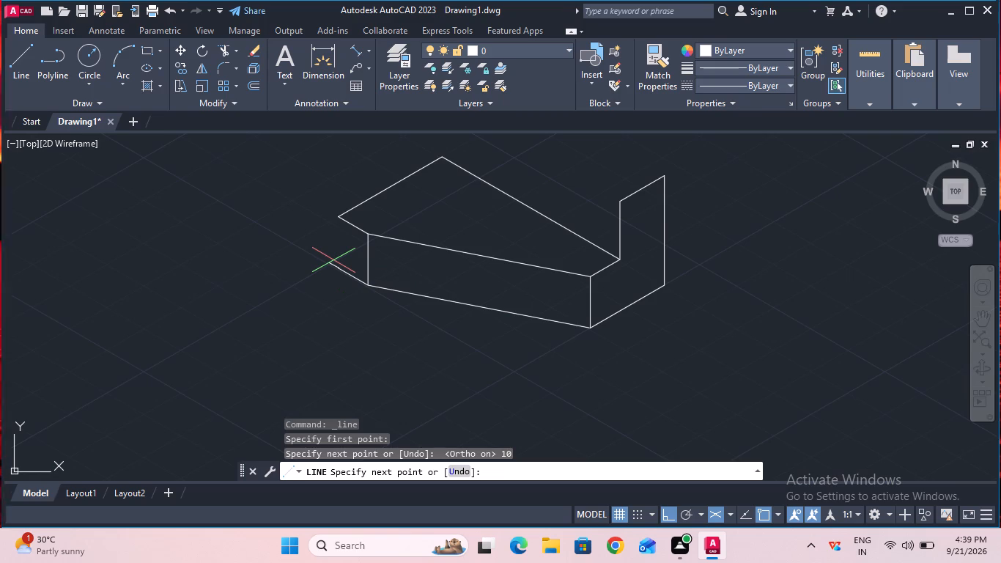
pyautogui.press('Escape')
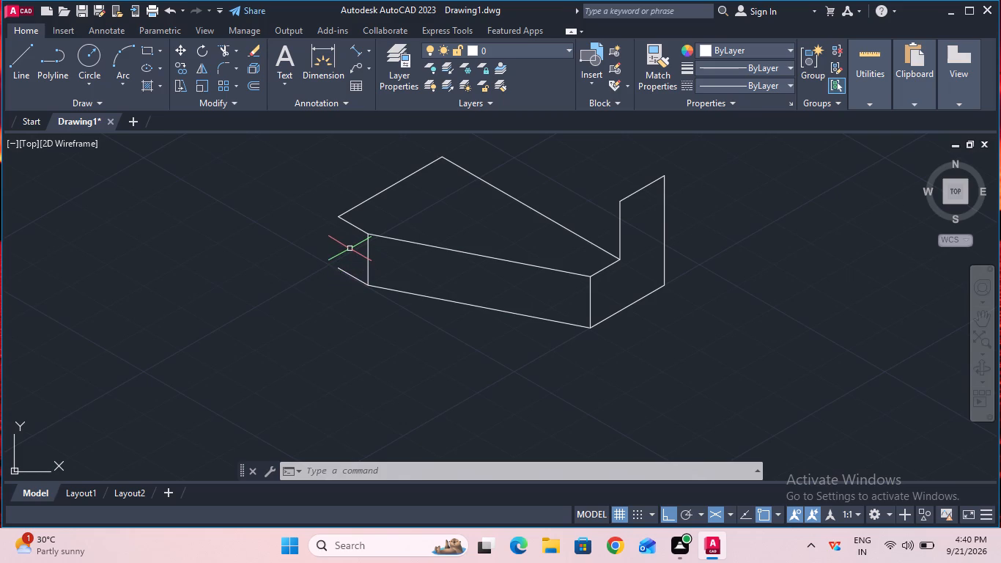
# On the right isoplane, draw a vertical line joining the free ends of the upper and lower 10 mm edges.
pyautogui.click(28, 78)
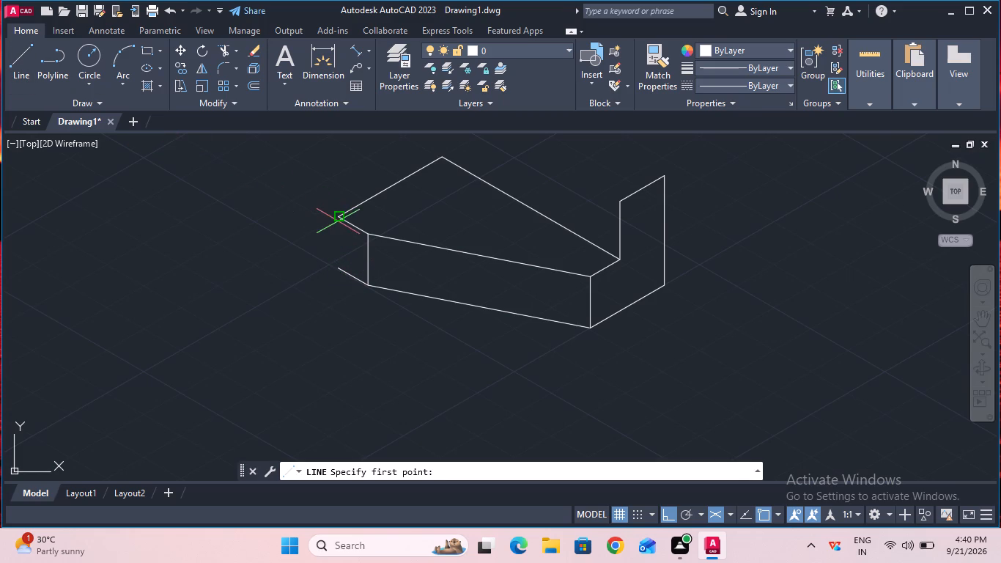
pyautogui.click(341, 217)
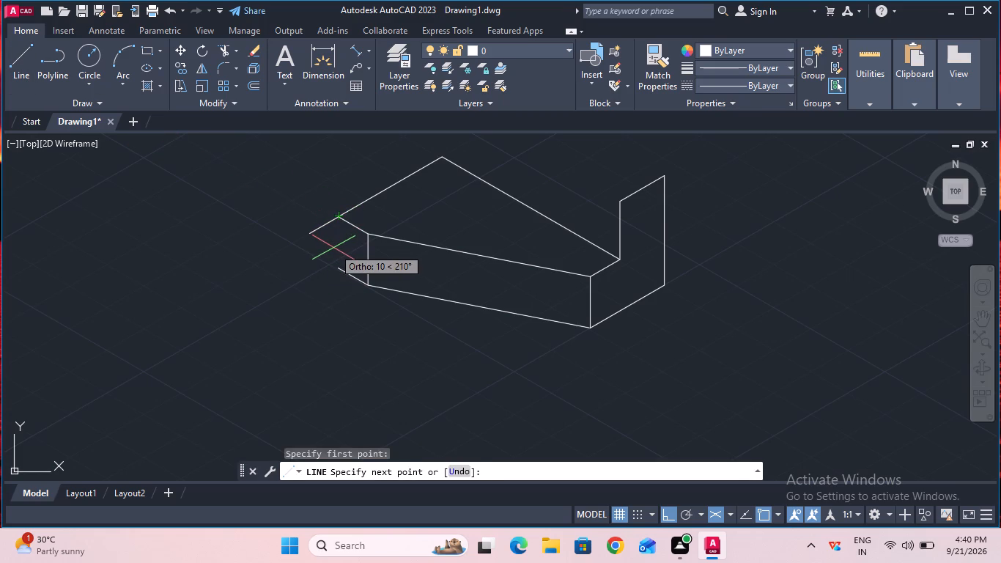
pyautogui.press('F5')
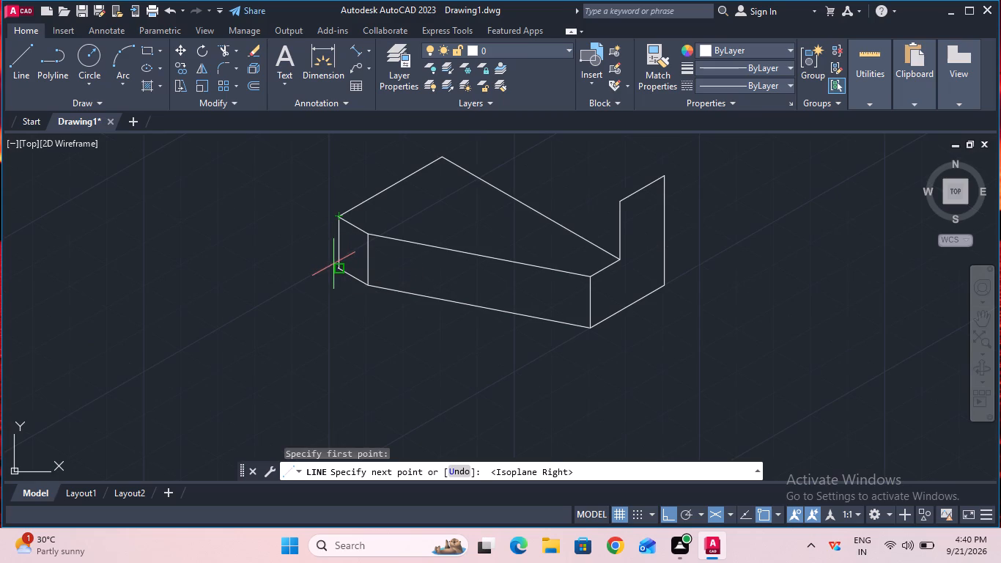
pyautogui.click(333, 268)
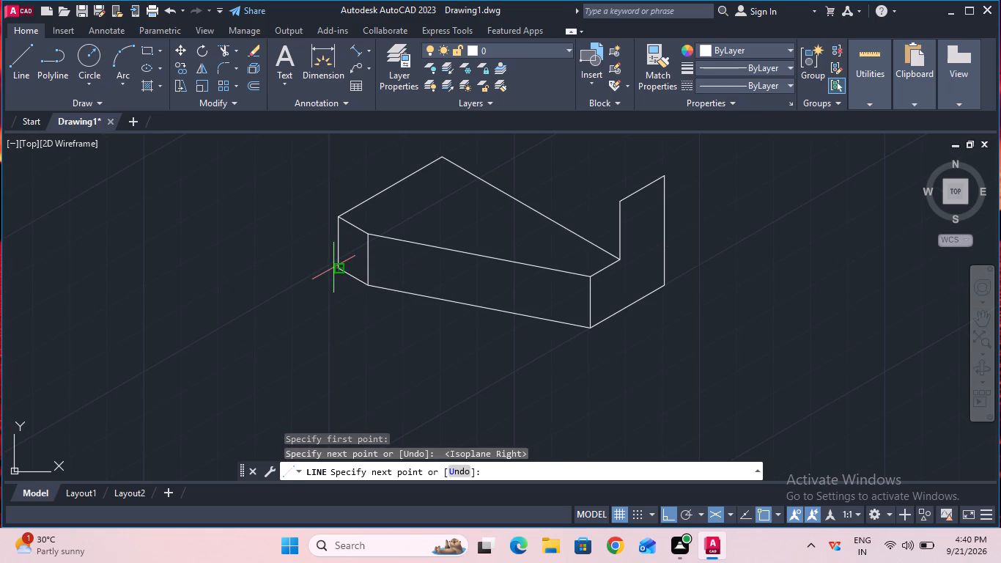
pyautogui.press('Escape')
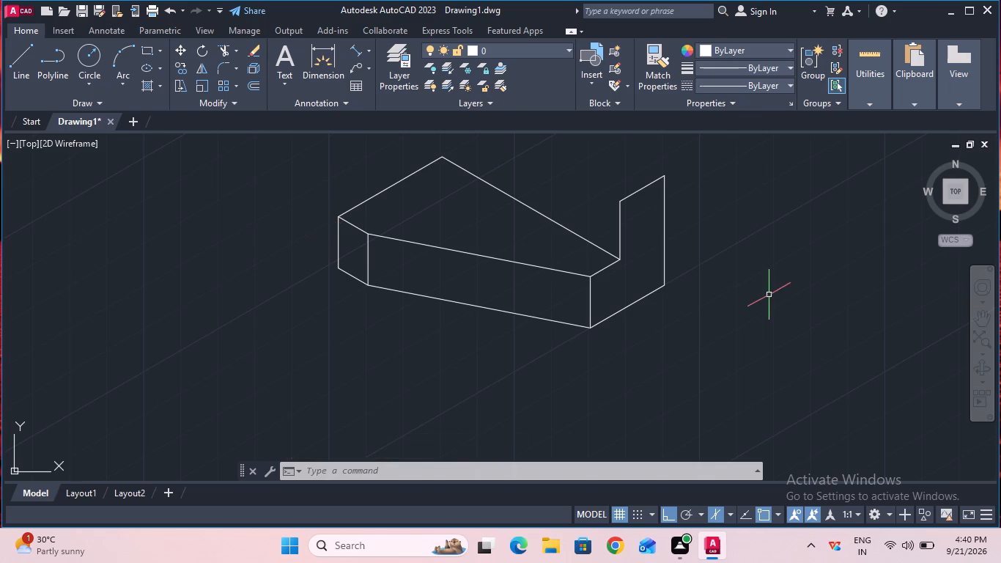
# On the left isoplane, draw a 40 mm line at 150° outward from the midpoint of the block's free vertical end edge.
pyautogui.click(974, 323)
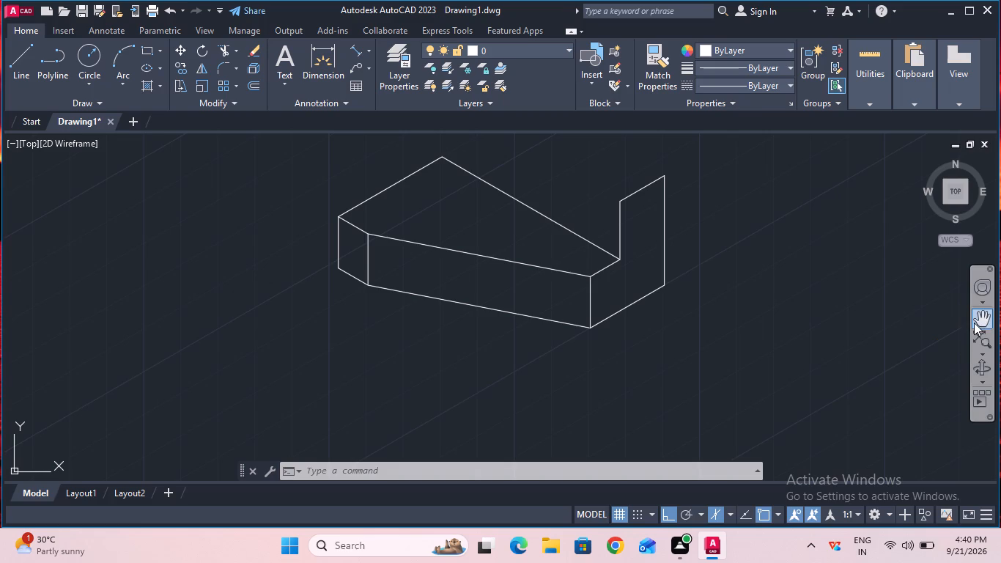
pyautogui.moveTo(621, 247); pyautogui.dragTo(690, 320)
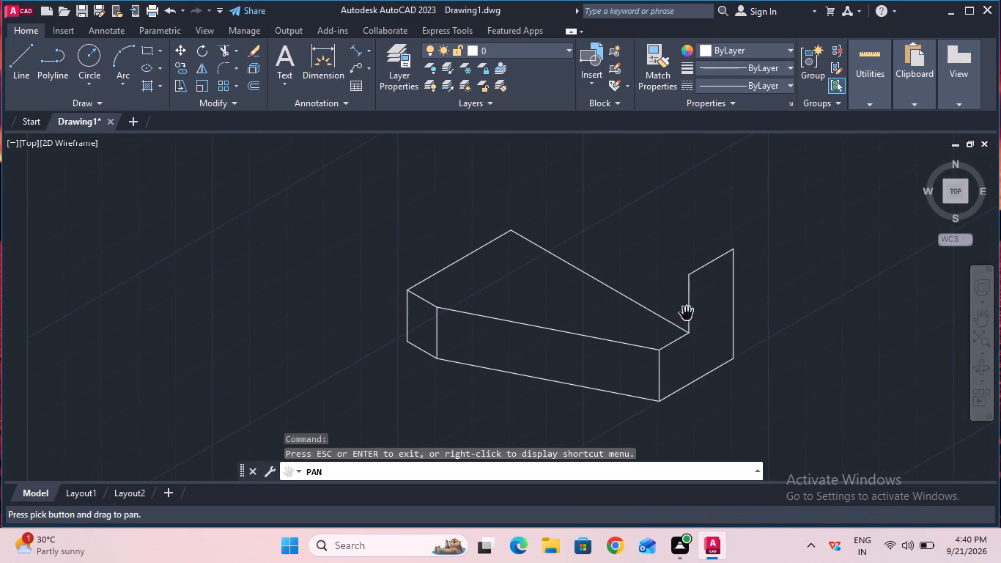
pyautogui.press('Escape')
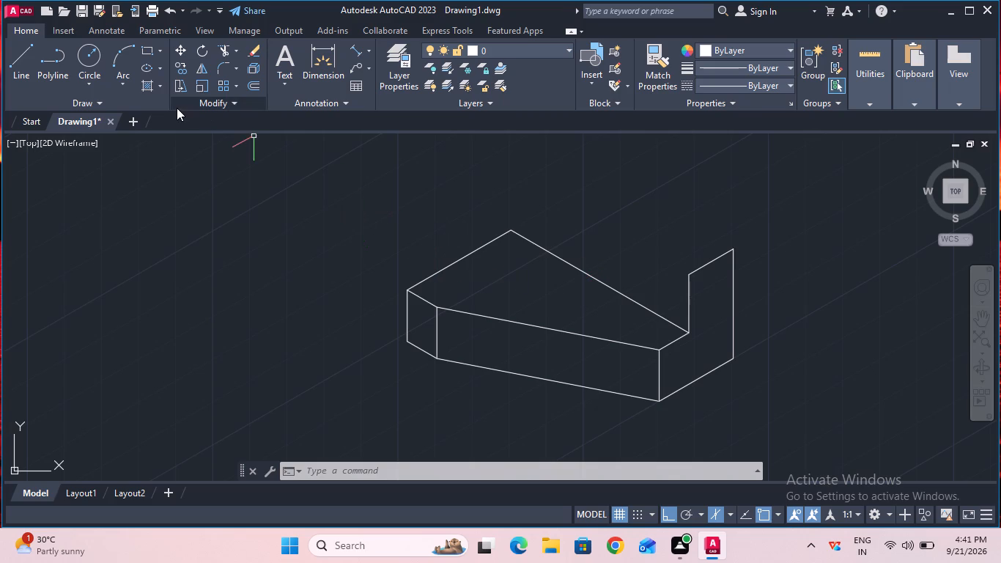
pyautogui.click(24, 69)
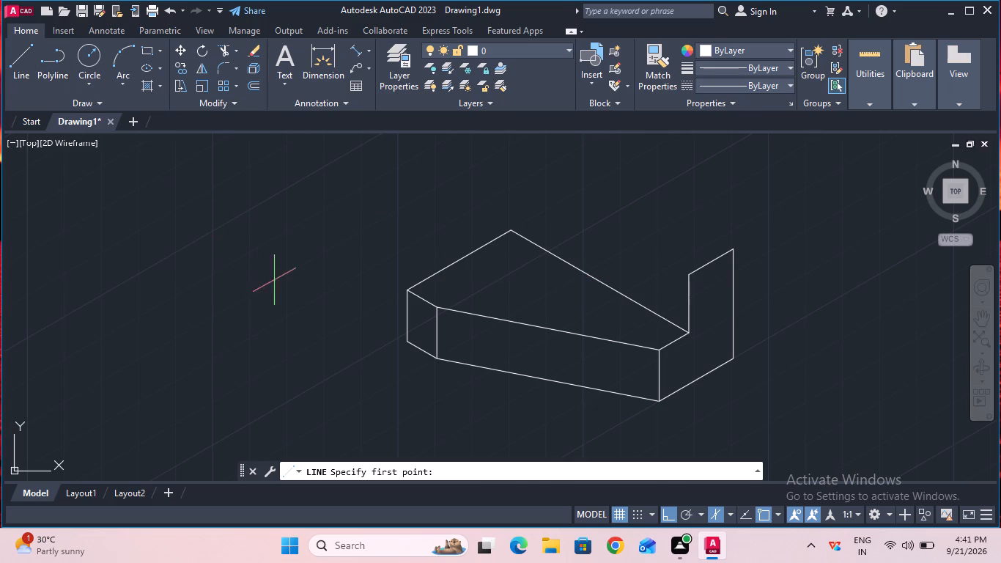
pyautogui.click(404, 318)
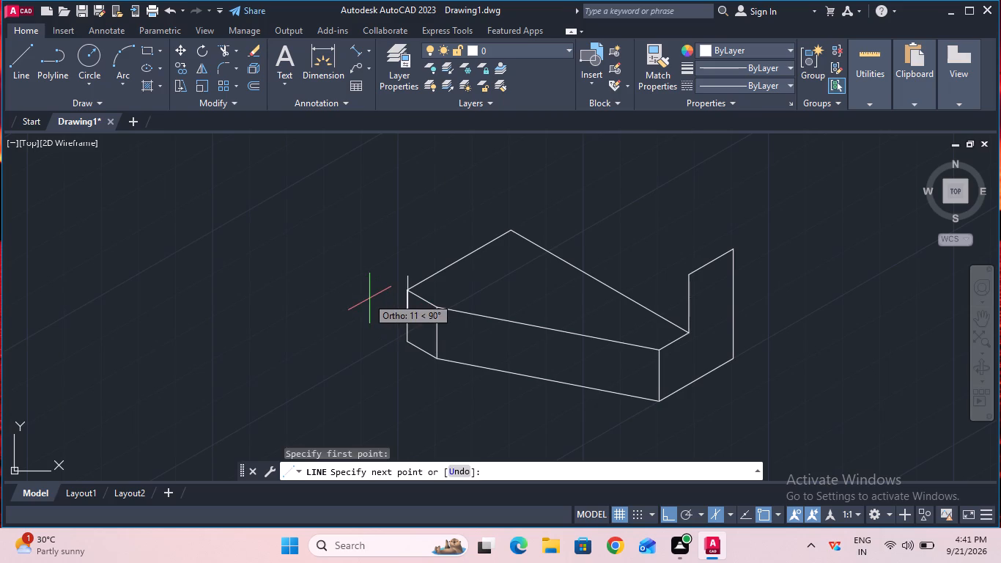
pyautogui.press('F5')
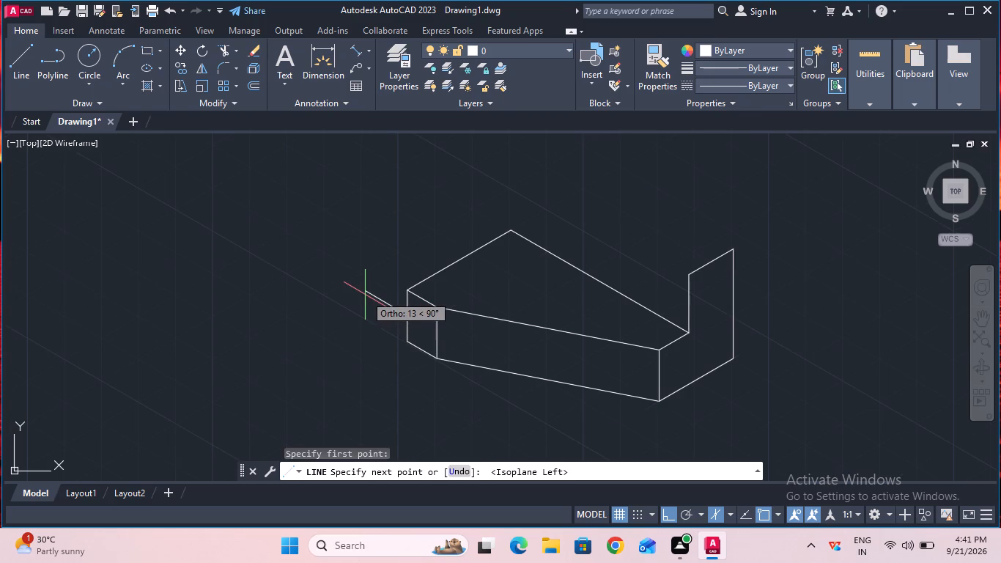
pyautogui.press('4')
pyautogui.press('0')
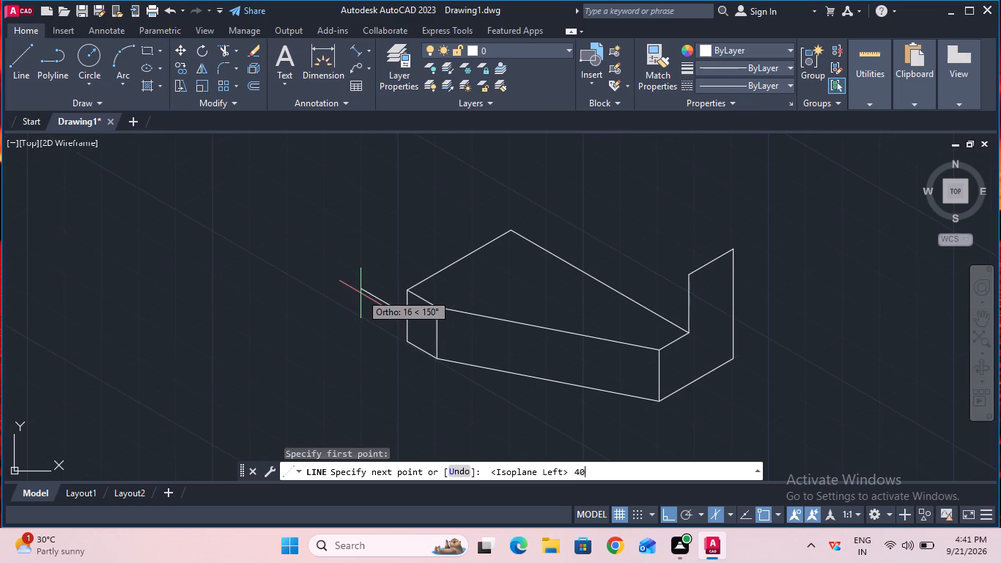
pyautogui.press('Return')
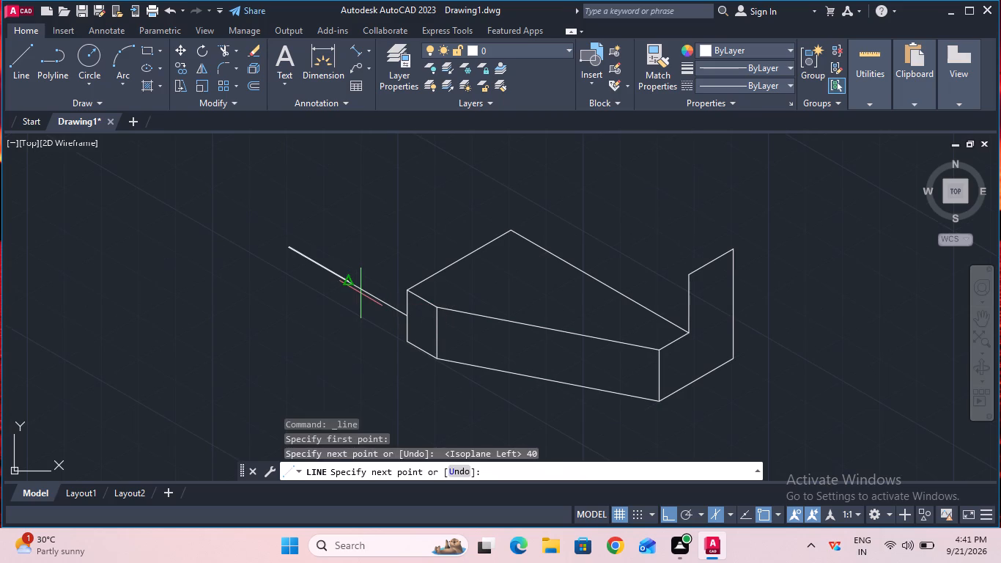
pyautogui.press('Escape')
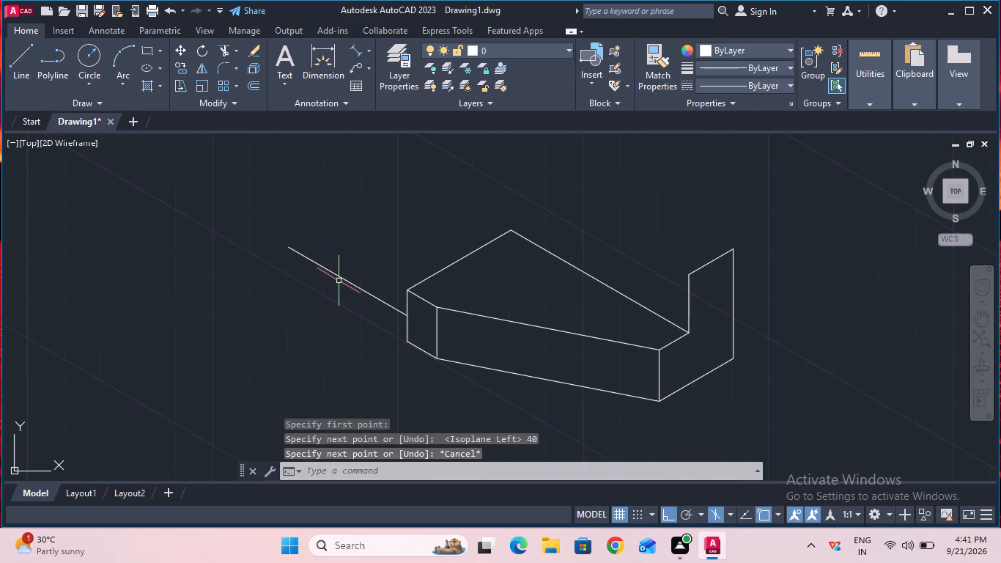
# Draw an isocircle of radius 20 mm on the left isoplane, centred on the midpoint of the 40 mm line.
pyautogui.write('ell')
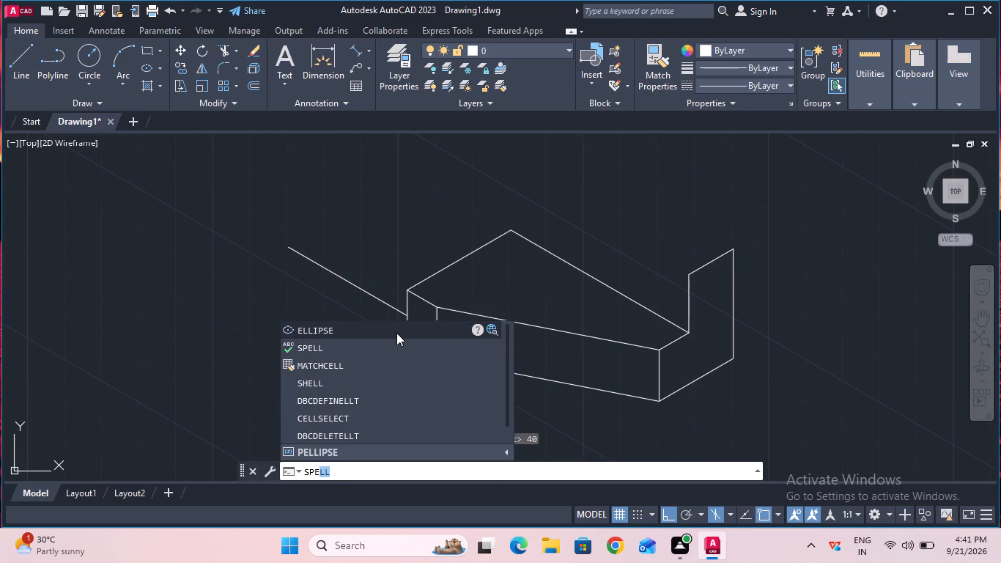
pyautogui.click(396, 333)
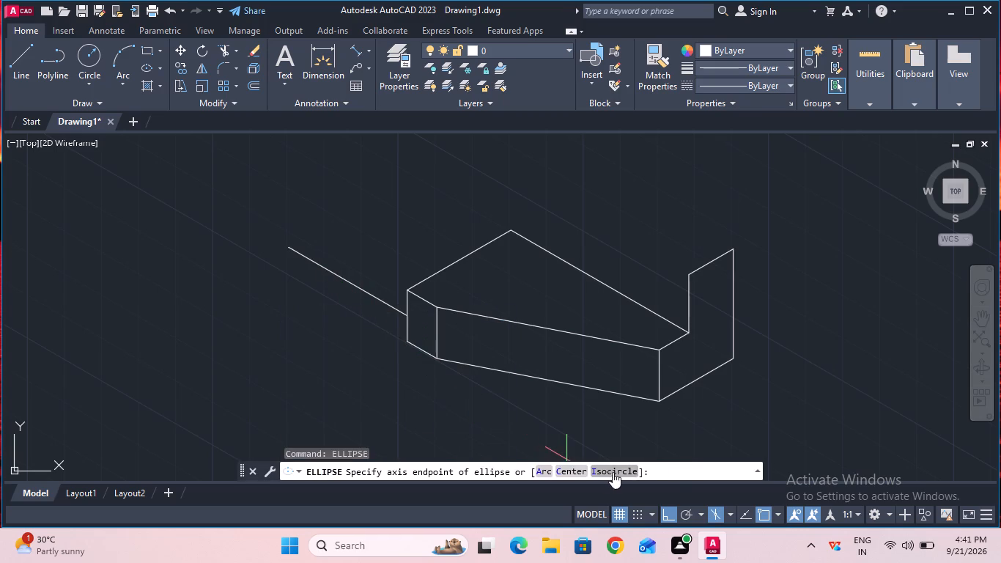
pyautogui.click(615, 472)
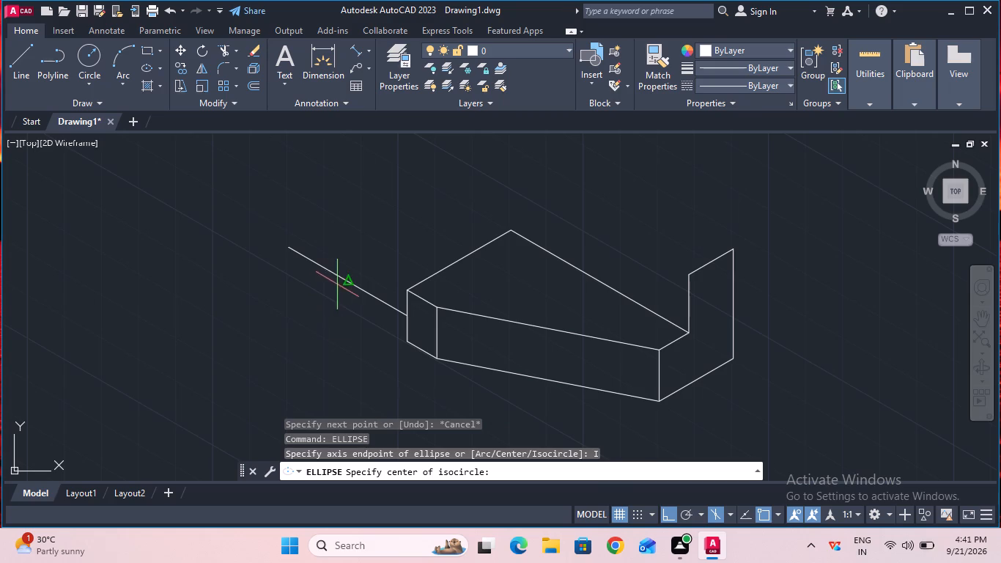
pyautogui.click(350, 284)
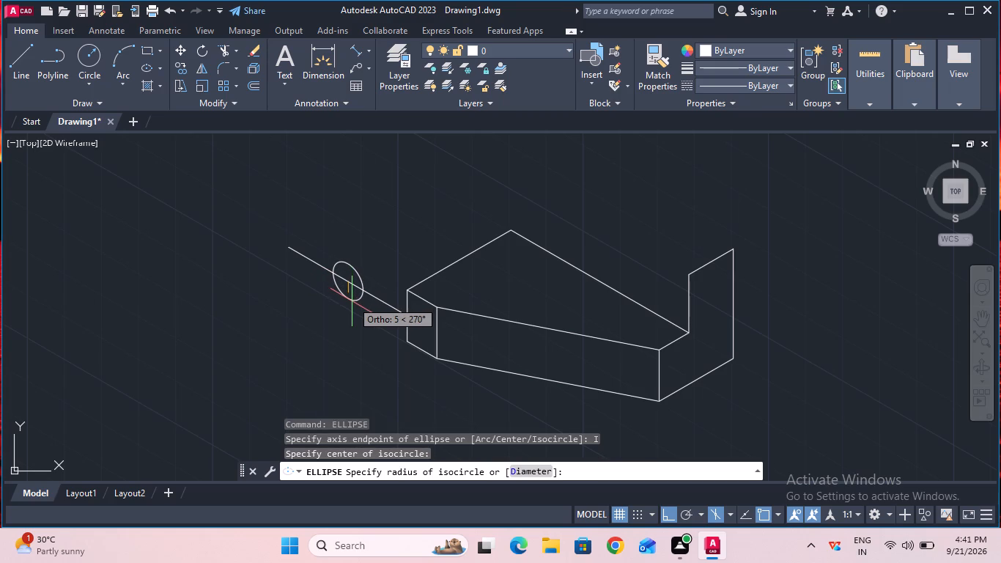
pyautogui.press('2')
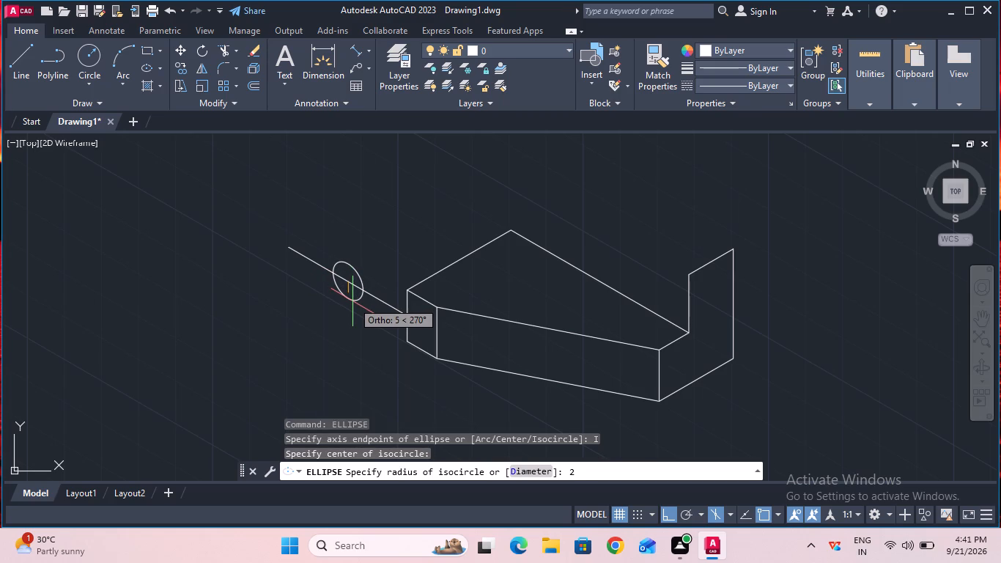
pyautogui.press('0')
pyautogui.press('Return')
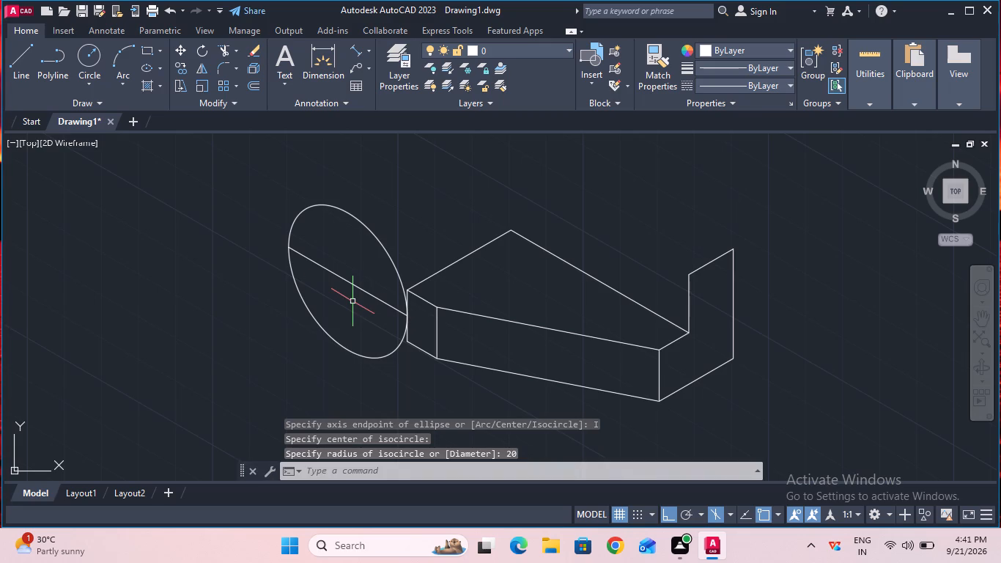
pyautogui.press('Escape')
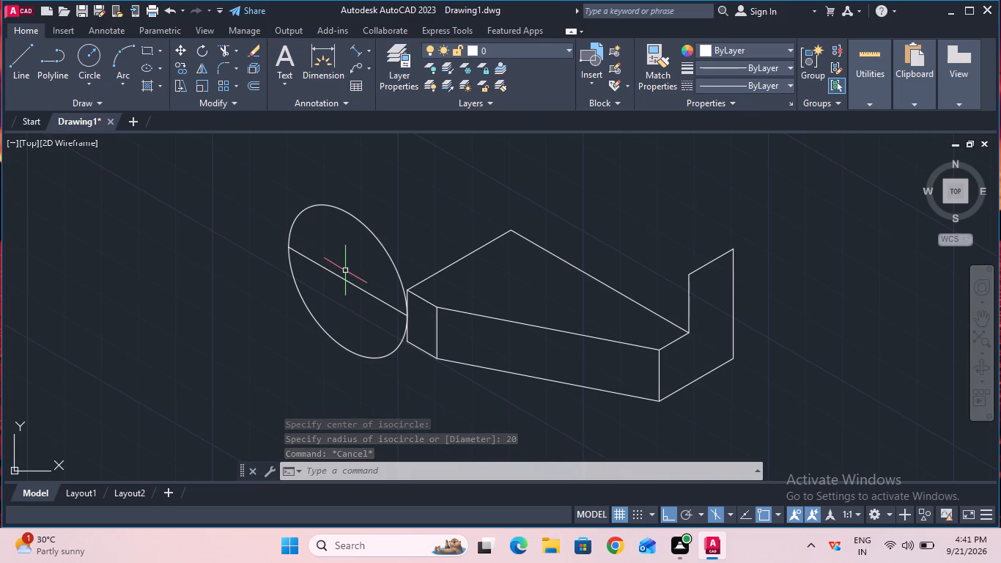
# Delete the 40 mm construction line across the isocircle.
pyautogui.click(344, 280)
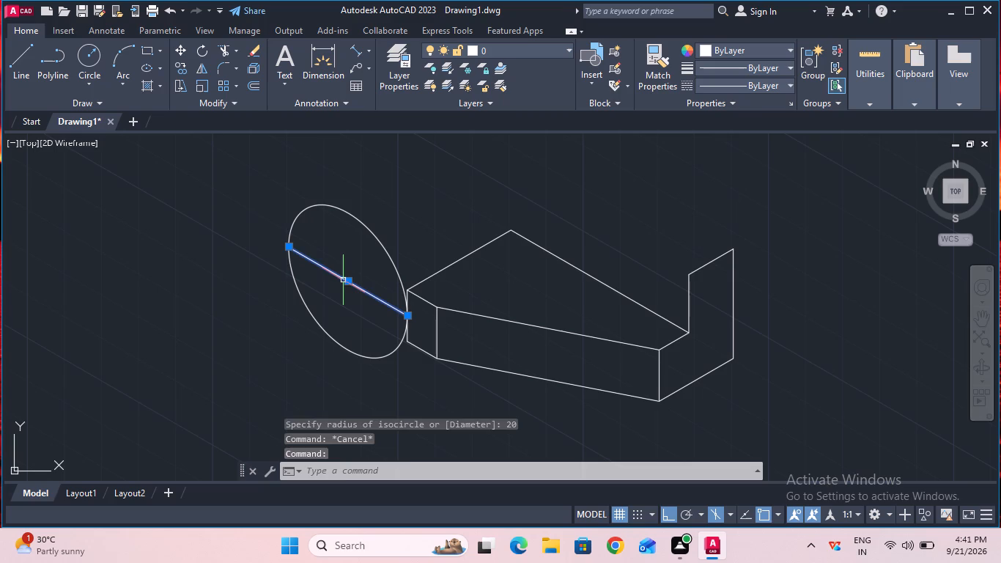
pyautogui.press('Delete')
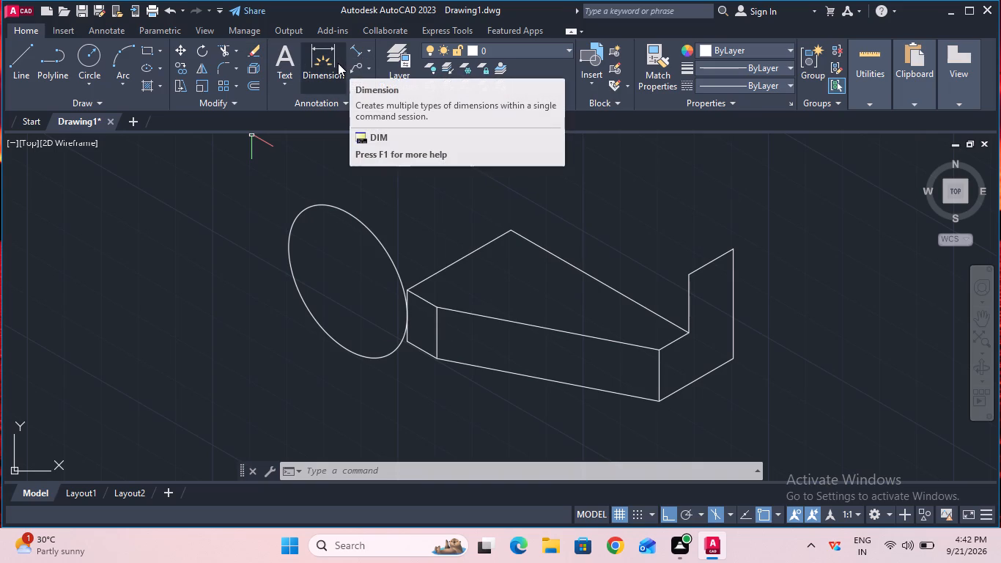
# Extend the upper and lower 10 mm edges of the block to meet the isocircle.
pyautogui.click(240, 50)
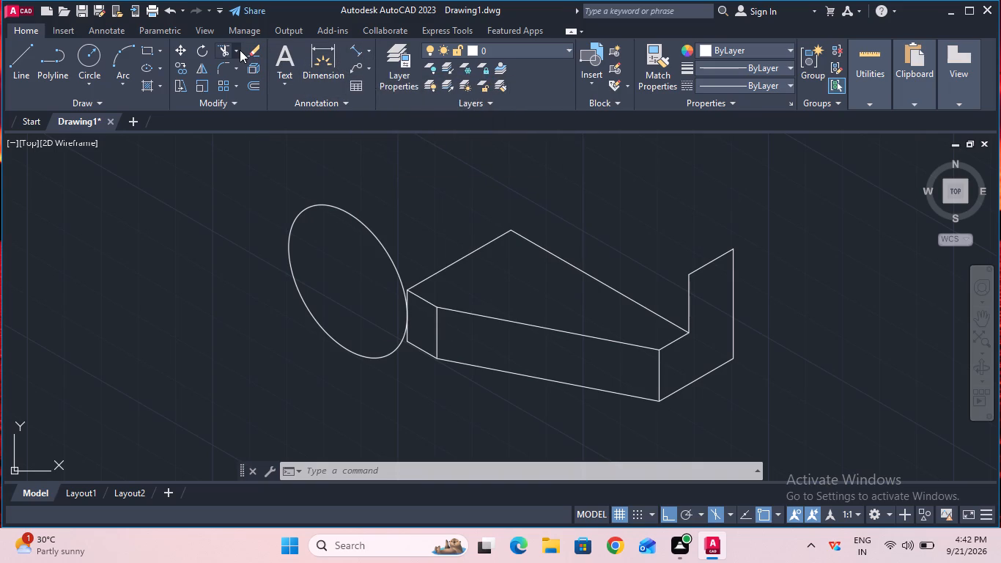
pyautogui.click(257, 107)
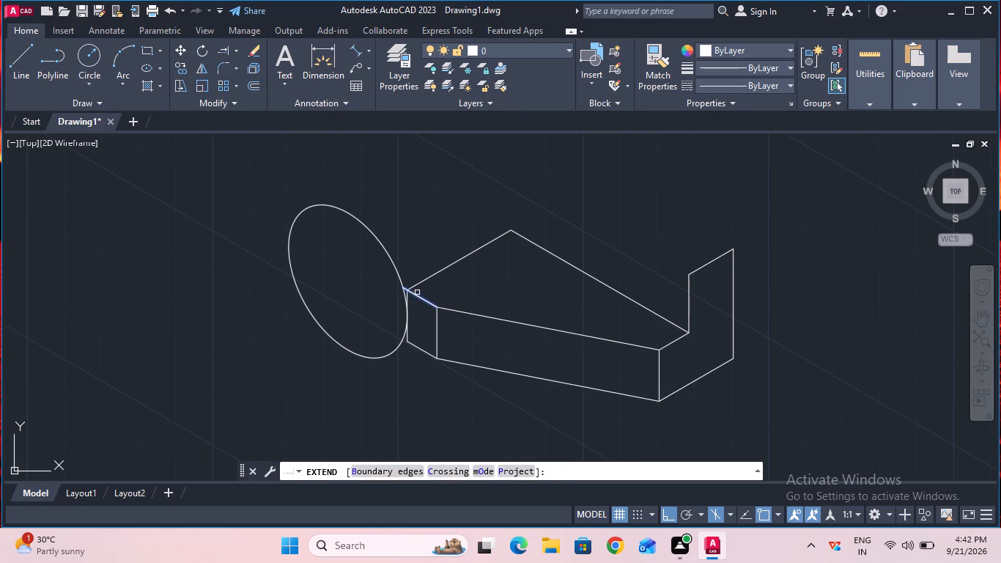
pyautogui.click(417, 294)
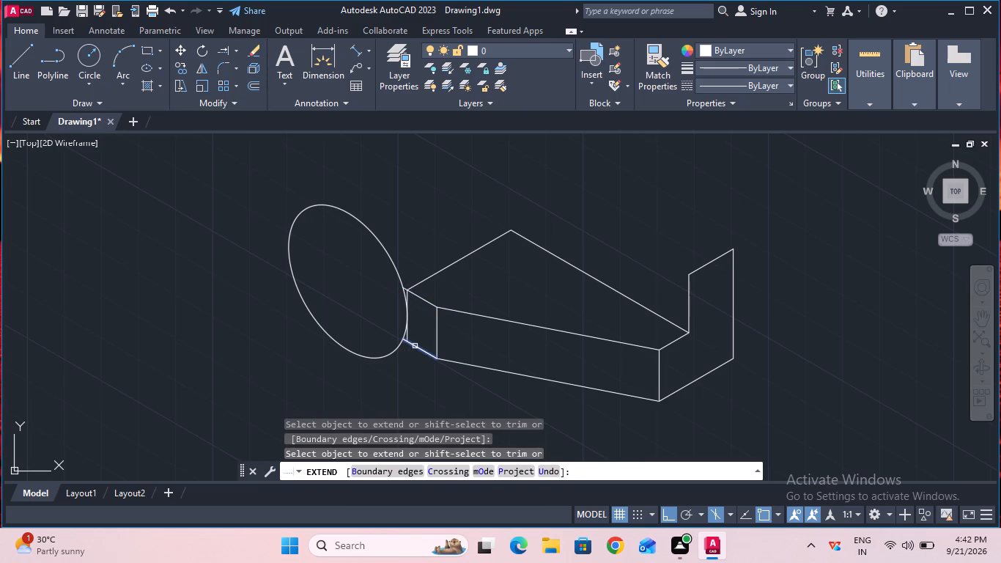
pyautogui.click(416, 346)
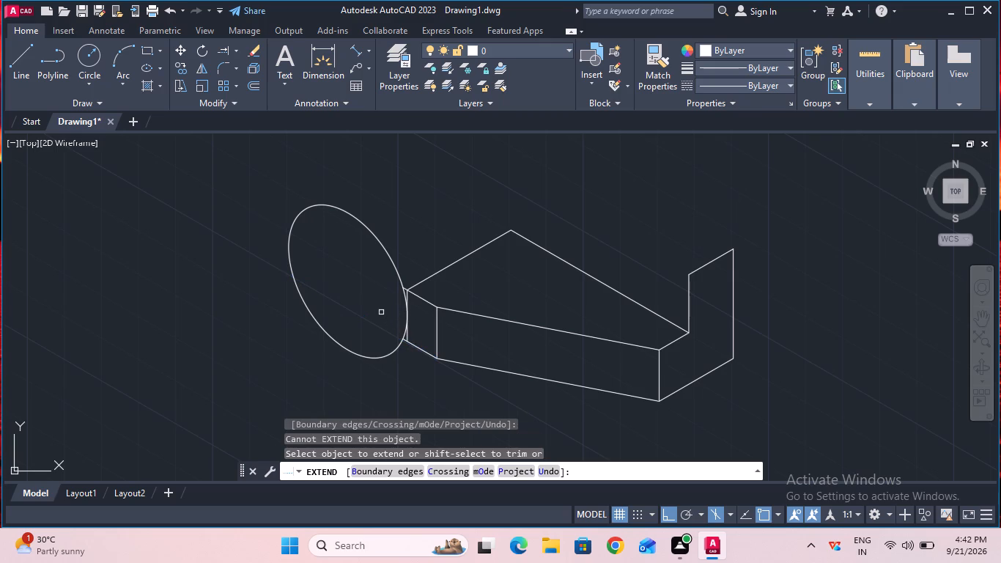
pyautogui.press('Escape')
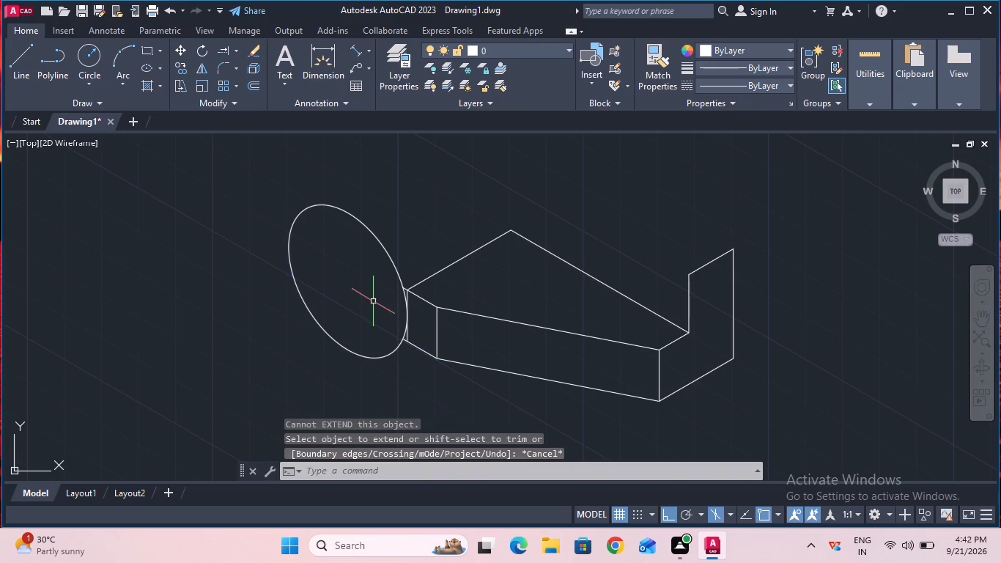
# Trim away both portions of the vertical edge beside the isocircle, between the upper and lower 10 mm edges.
pyautogui.keyDown('ctrl'); pyautogui.scroll(2, 403, 303); pyautogui.keyUp('ctrl')
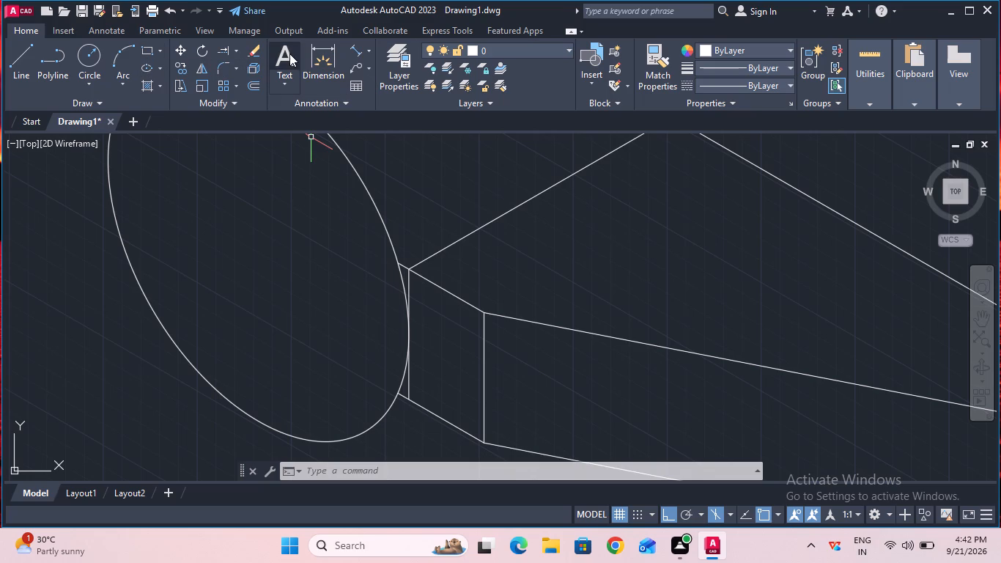
pyautogui.click(237, 49)
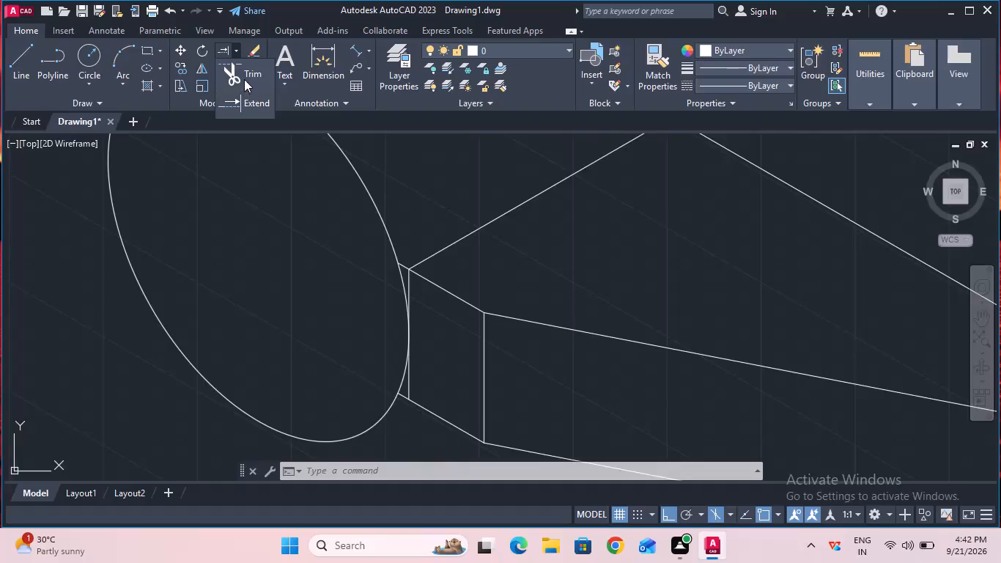
pyautogui.click(244, 74)
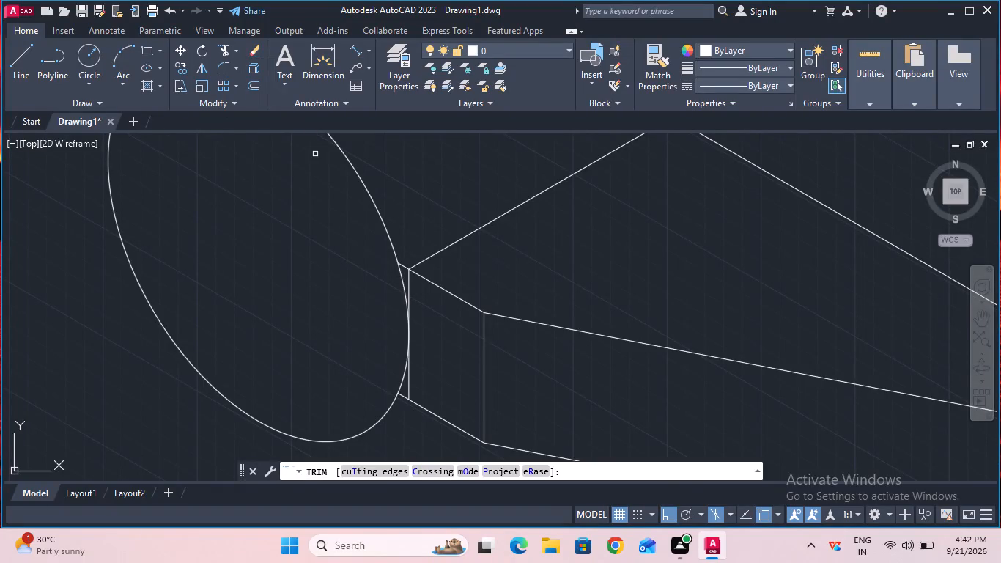
pyautogui.click(410, 279)
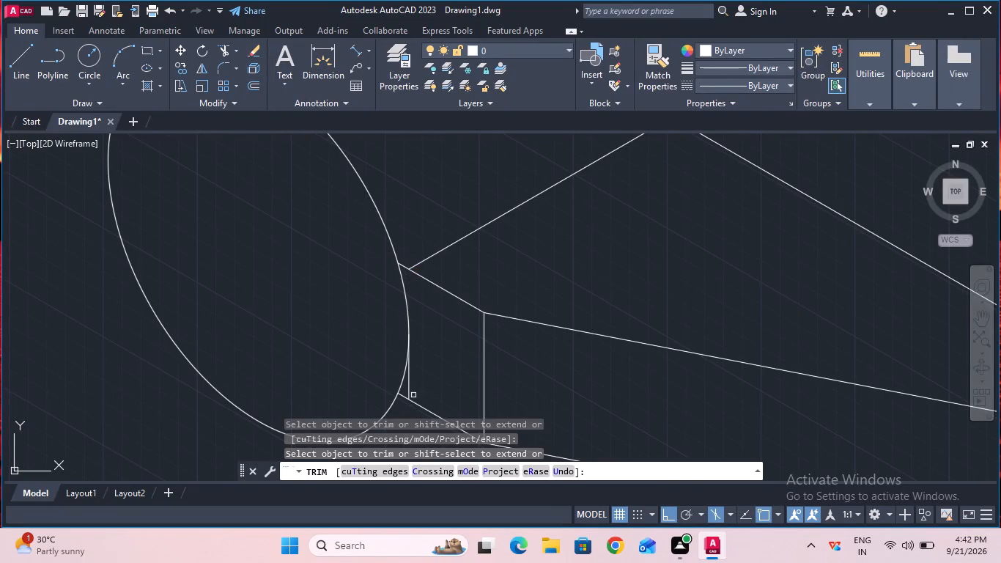
pyautogui.click(410, 393)
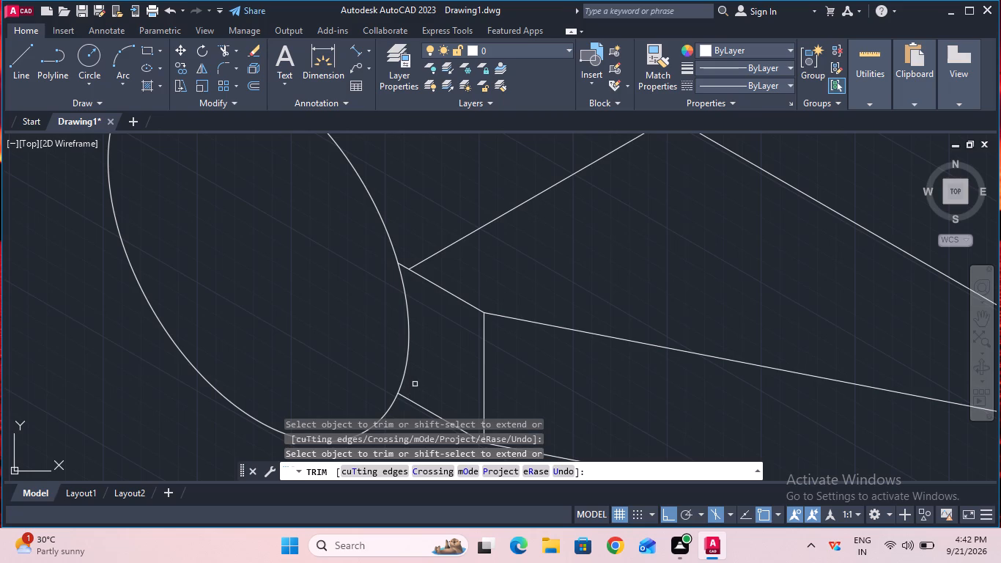
pyautogui.keyDown('ctrl'); pyautogui.scroll(-1, 417, 383); pyautogui.keyUp('ctrl')
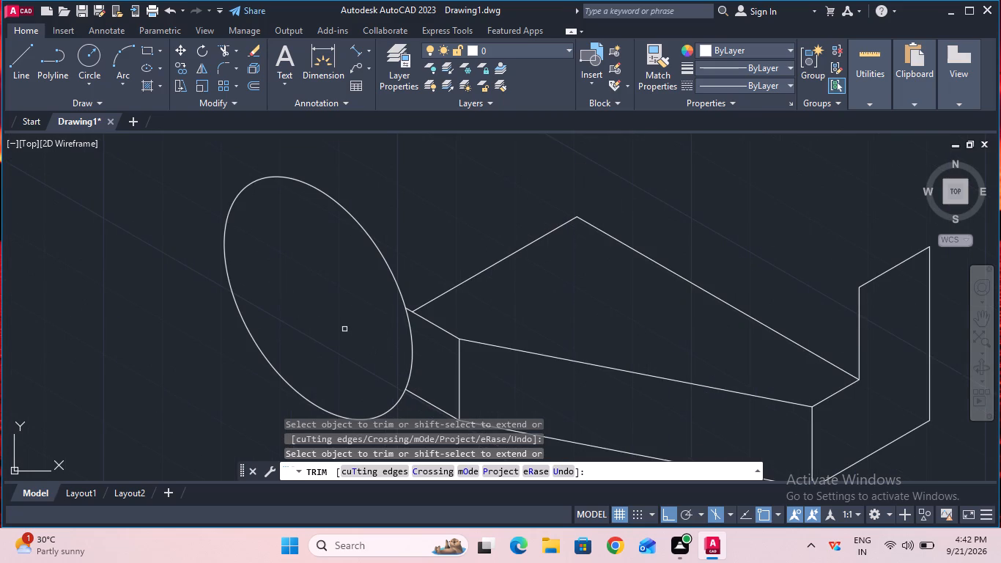
pyautogui.press('Escape')
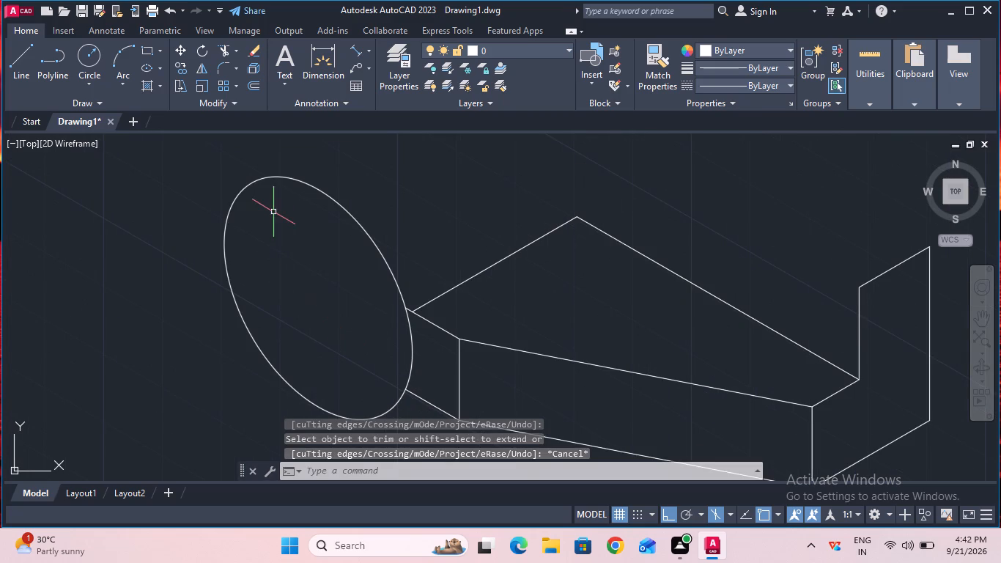
# Copy the 20 mm radius isocircle from its centre, 50 mm back along the 30° isometric axis on the top isoplane.
pyautogui.click(177, 74)
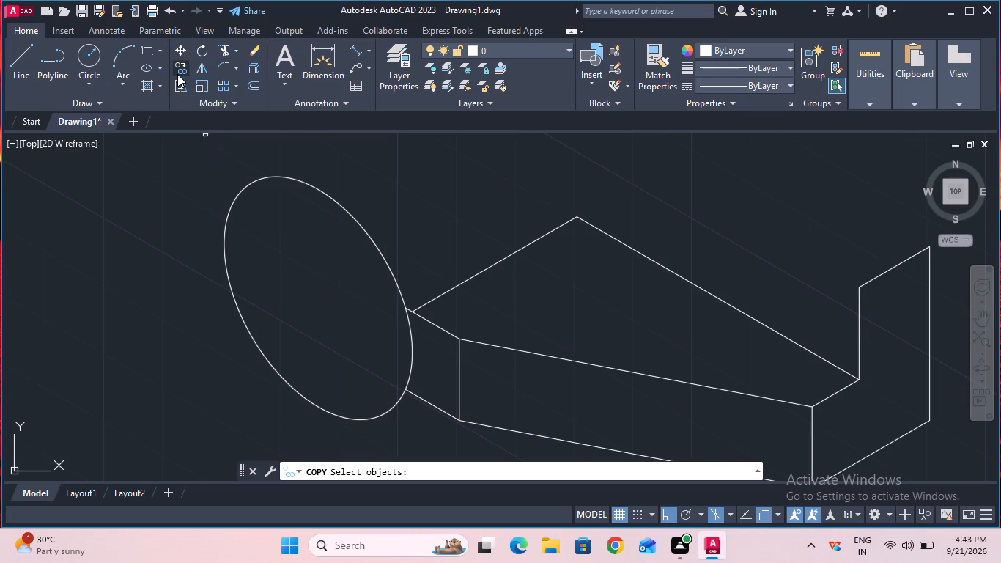
pyautogui.click(298, 180)
pyautogui.press('Return')
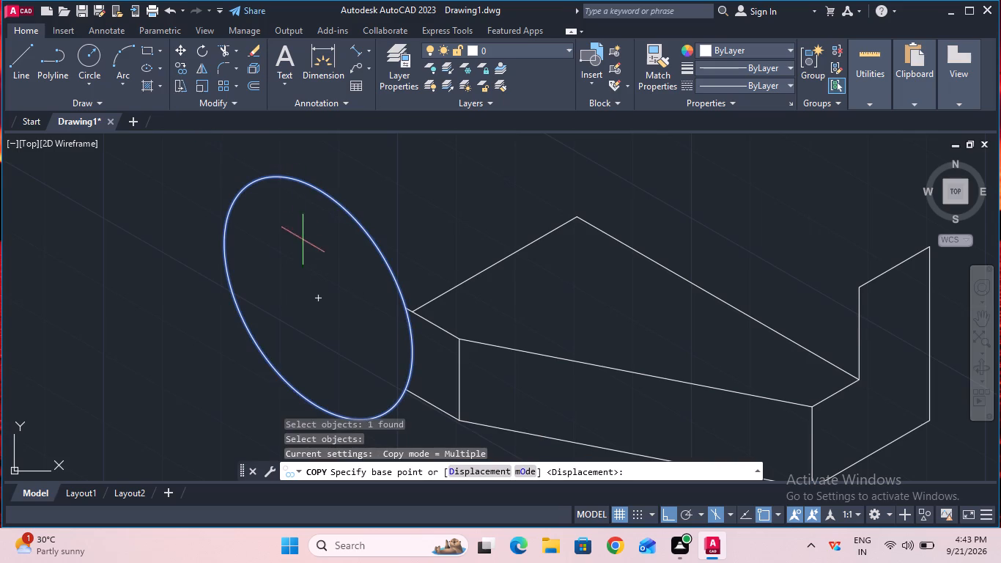
pyautogui.click(317, 301)
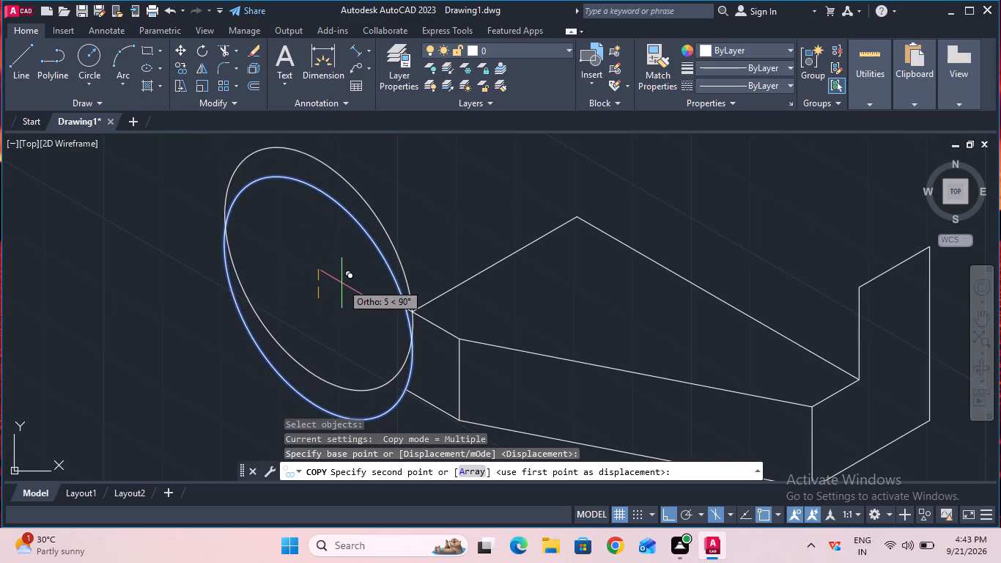
pyautogui.press('F5')
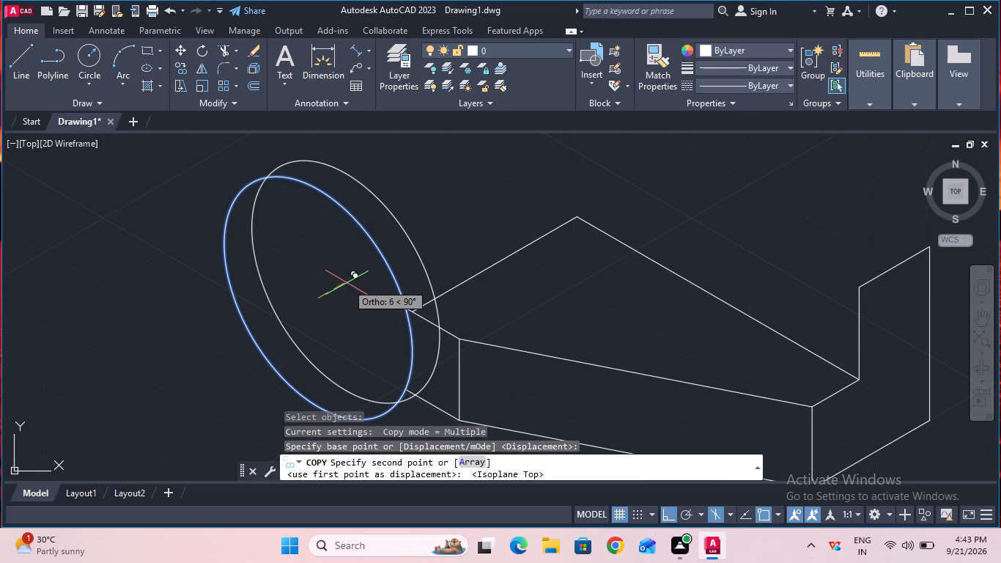
pyautogui.write('50')
pyautogui.press('Return')
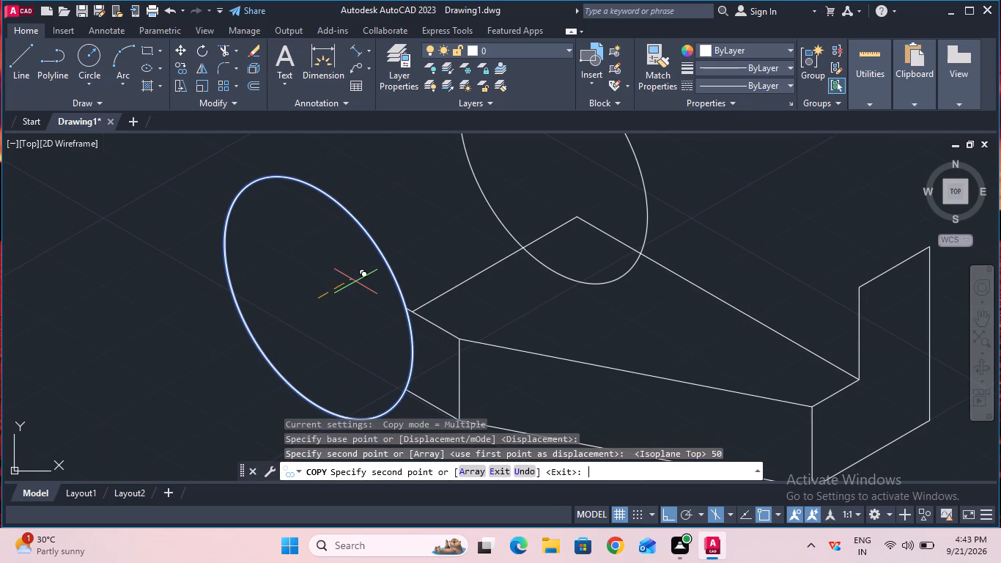
pyautogui.press('Escape')
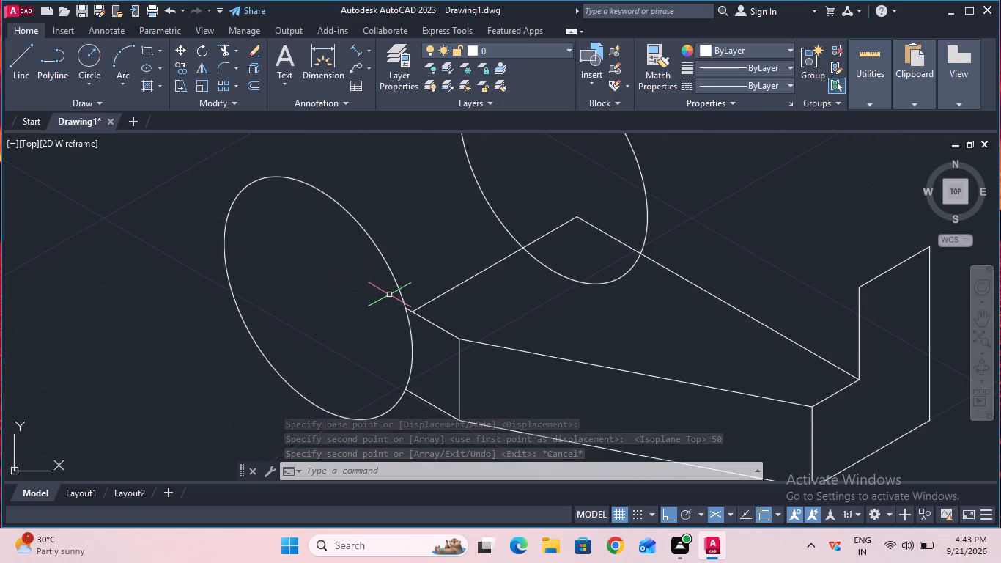
# Draw an isocircle of radius 10 mm on the left isoplane, concentric with the front 20 mm radius isocircle.
pyautogui.click(984, 321)
pyautogui.moveTo(861, 329); pyautogui.dragTo(744, 296)
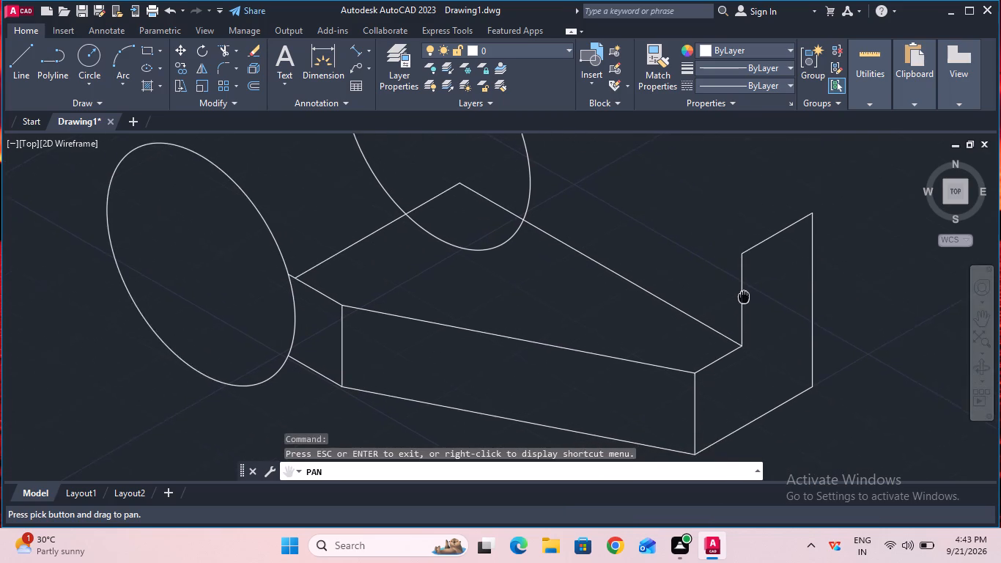
pyautogui.moveTo(744, 296); pyautogui.dragTo(775, 415)
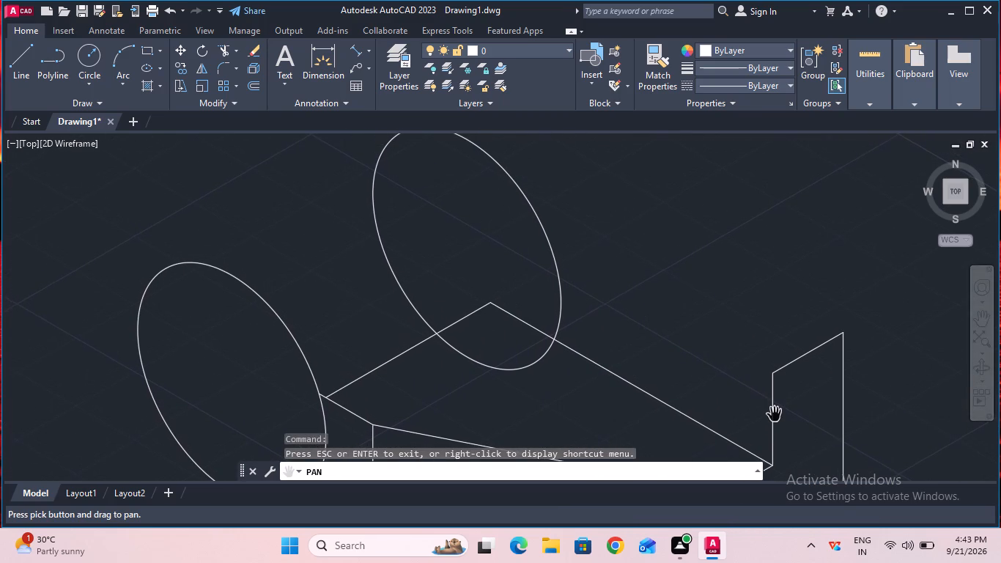
pyautogui.press('Escape')
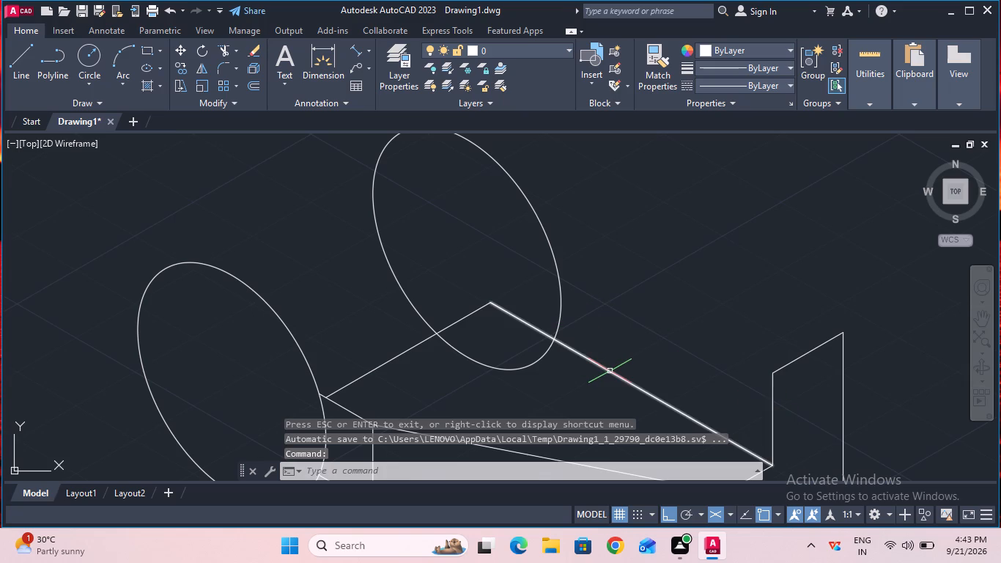
pyautogui.write('ell')
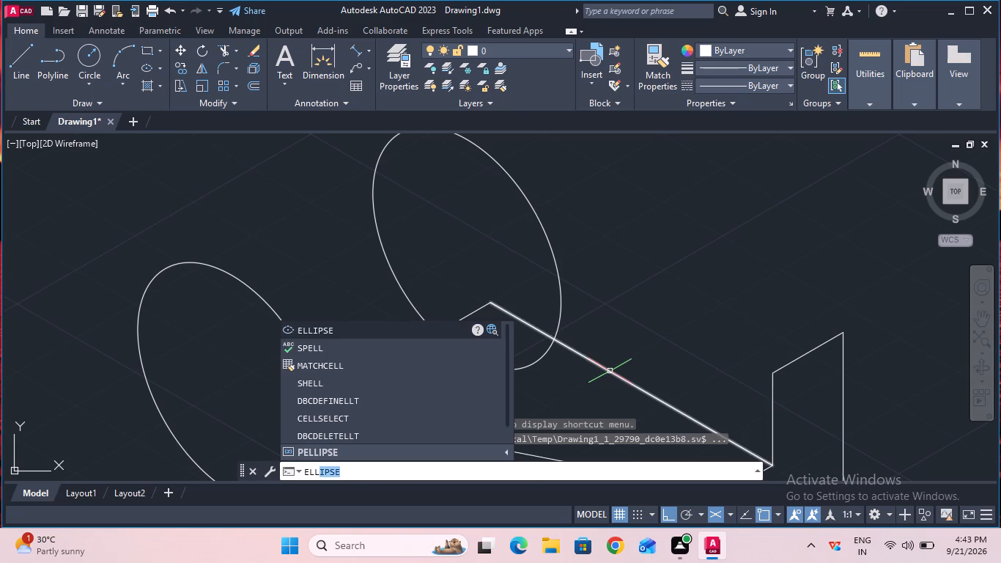
pyautogui.click(418, 327)
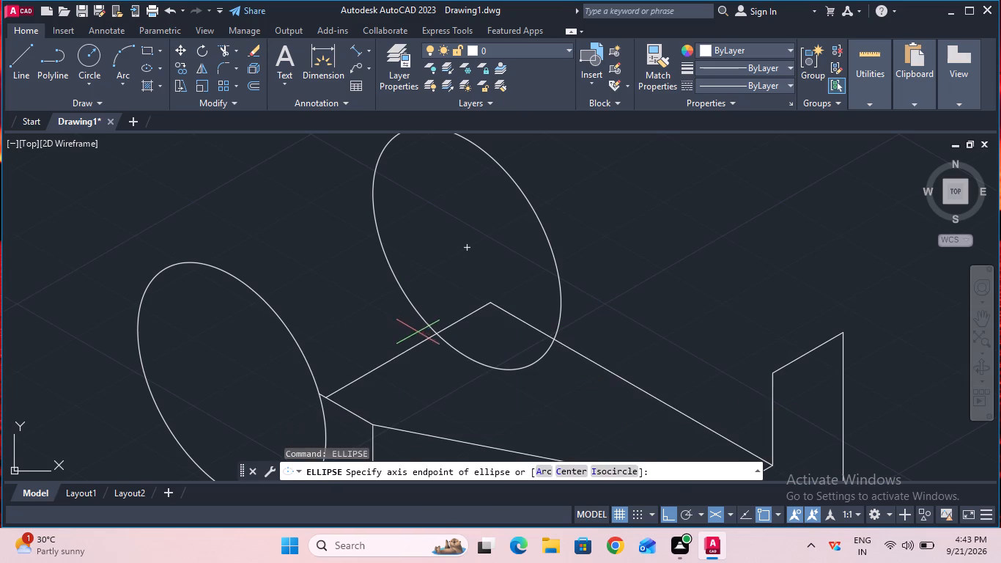
pyautogui.click(599, 473)
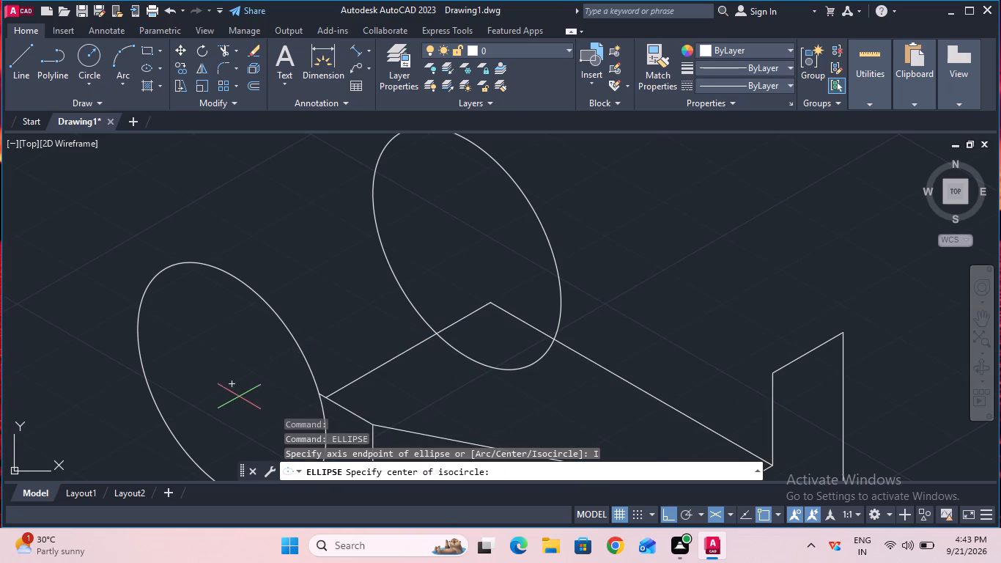
pyautogui.click(234, 386)
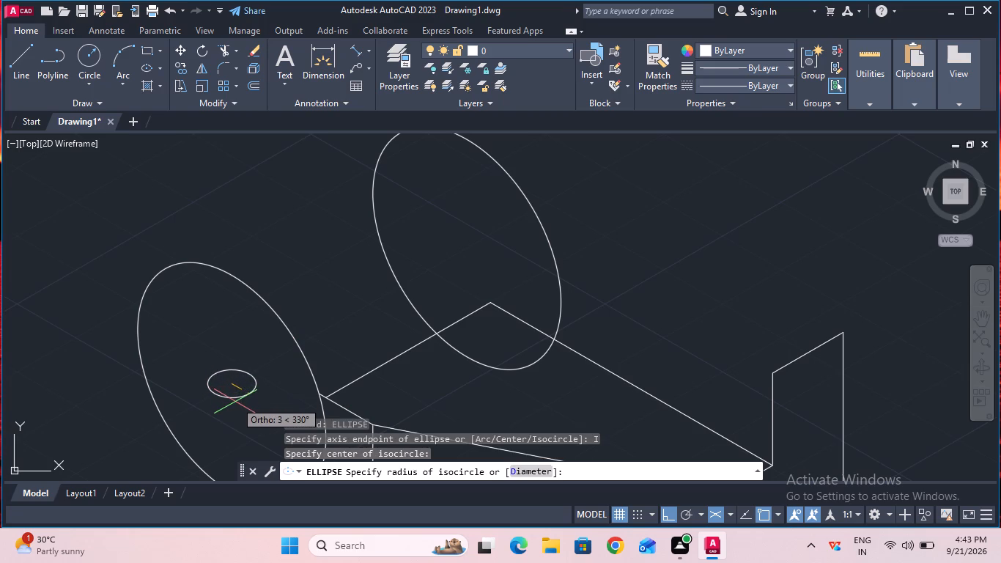
pyautogui.press('F5')
pyautogui.press('F5')
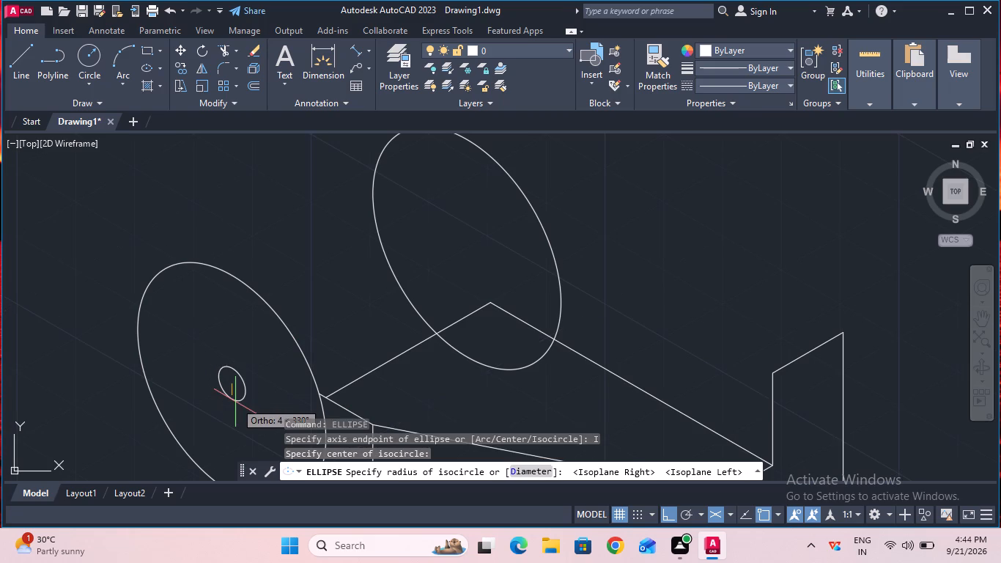
pyautogui.press('1')
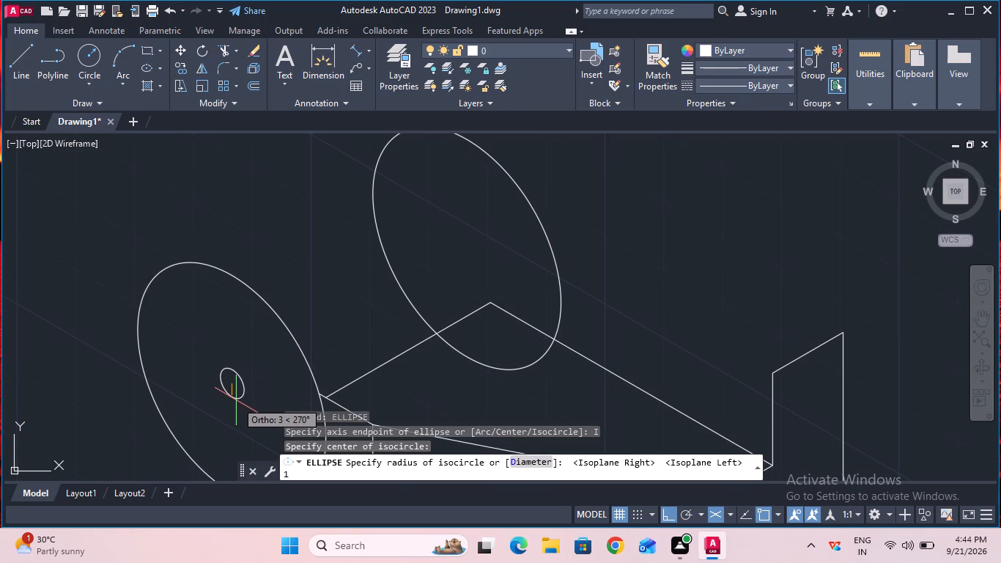
pyautogui.press('0')
pyautogui.press('Return')
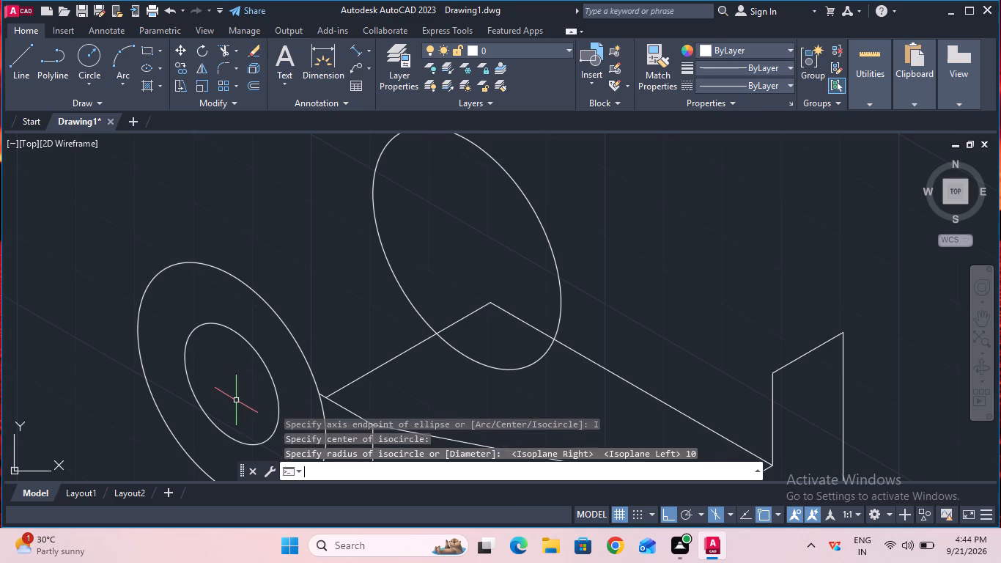
pyautogui.press('Escape')
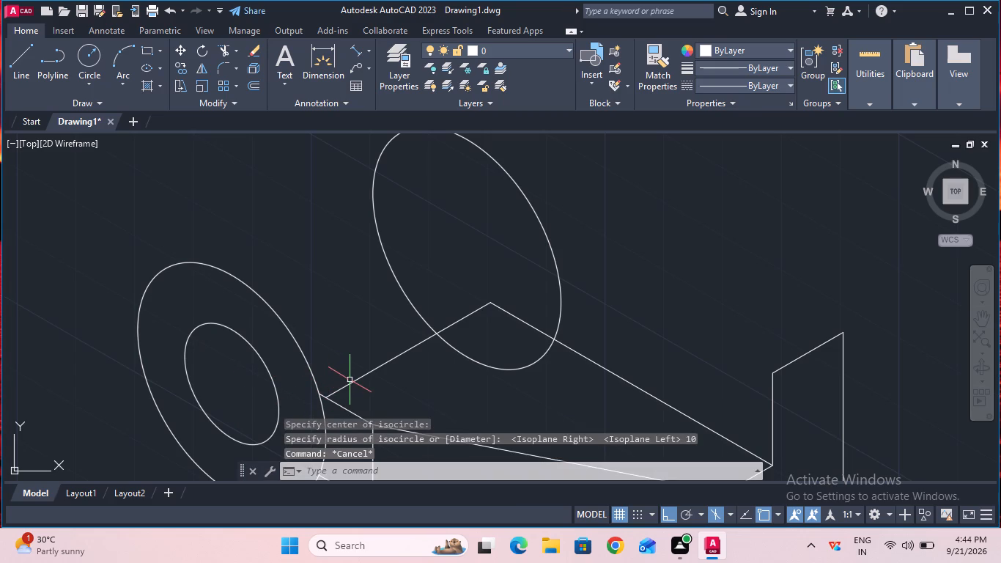
# Trim away the lower arc of the rear isocircle where it crosses the block's top face.
pyautogui.click(227, 47)
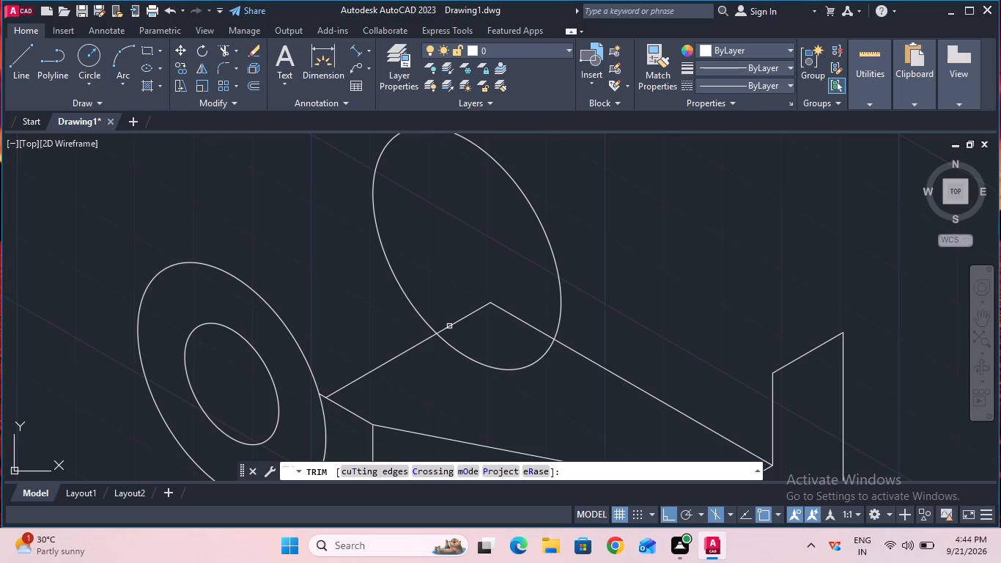
pyautogui.click(464, 353)
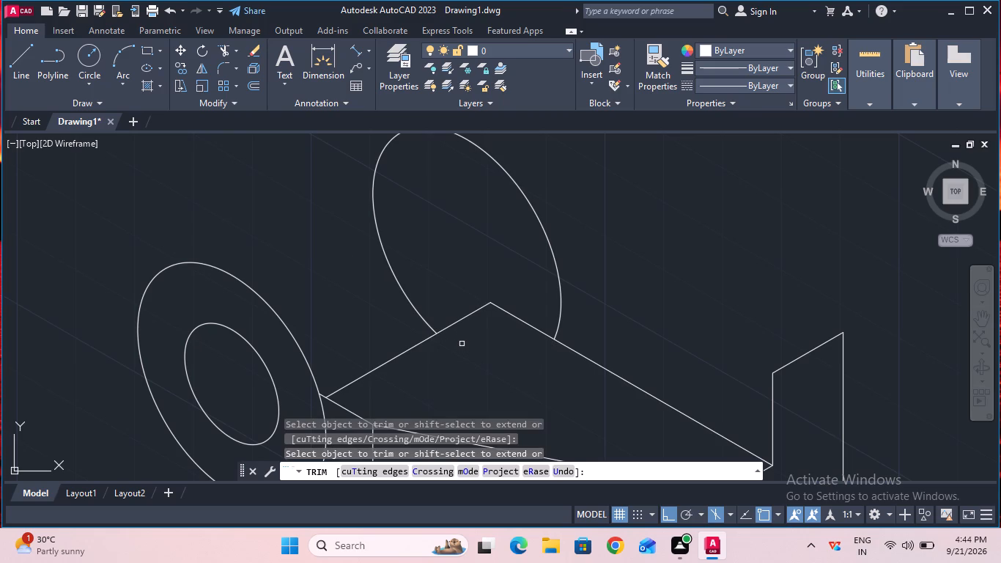
pyautogui.press('Escape')
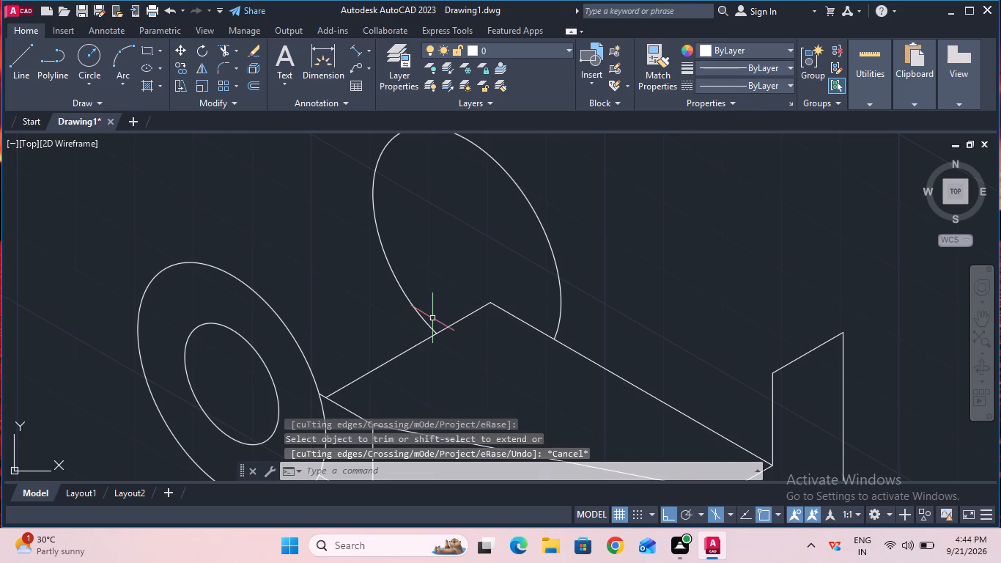
# Draw a 20 mm line at 150° from the top inner corner of the upright on the stepped end profile.
pyautogui.keyDown('ctrl'); pyautogui.scroll(-3, 432, 318); pyautogui.keyUp('ctrl')
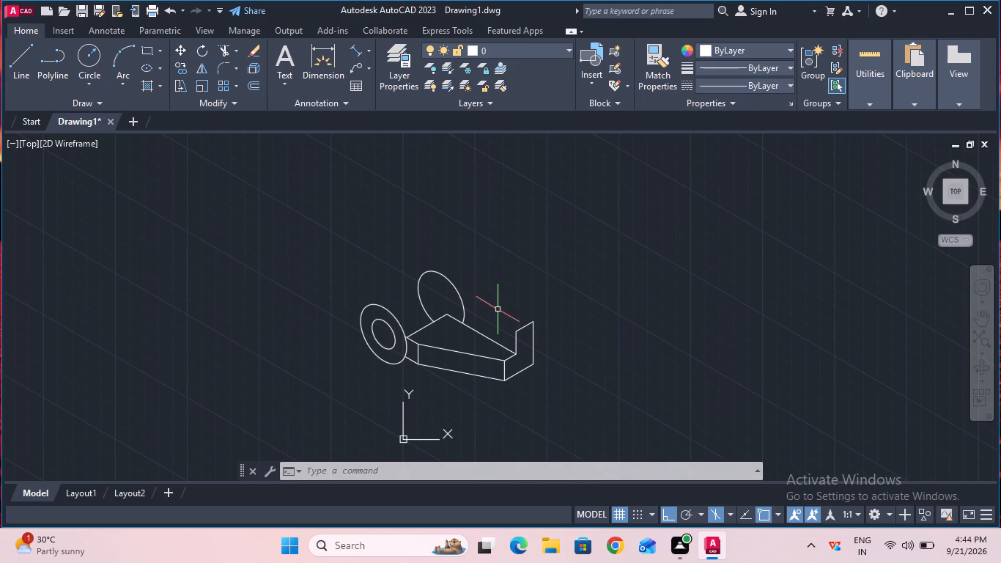
pyautogui.keyDown('ctrl'); pyautogui.scroll(1, 498, 309); pyautogui.keyUp('ctrl')
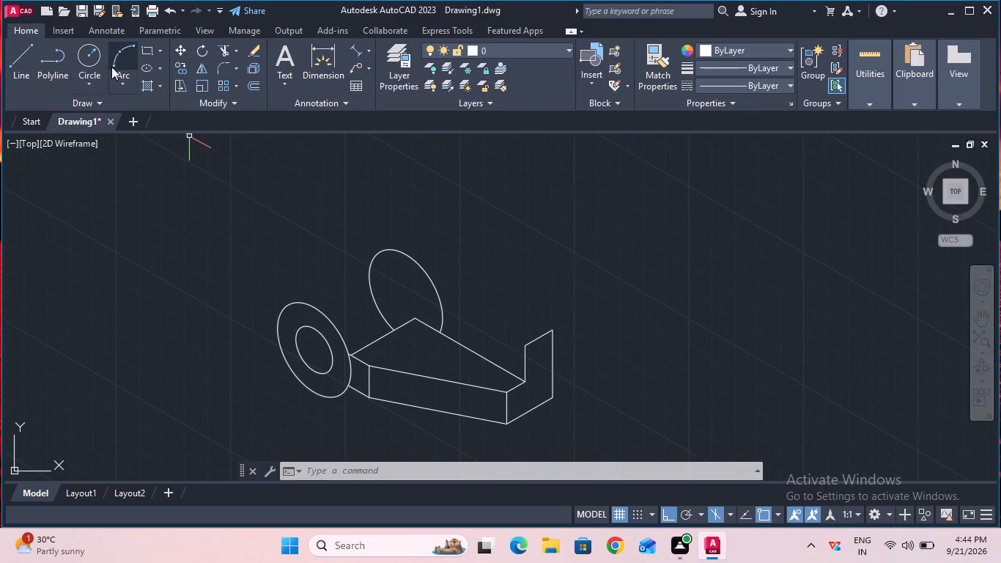
pyautogui.click(29, 58)
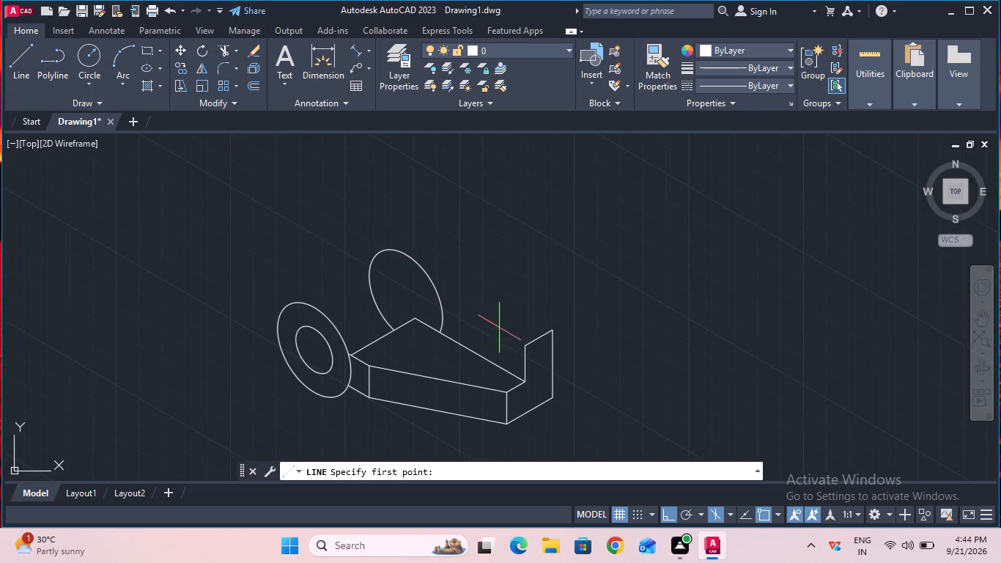
pyautogui.click(522, 346)
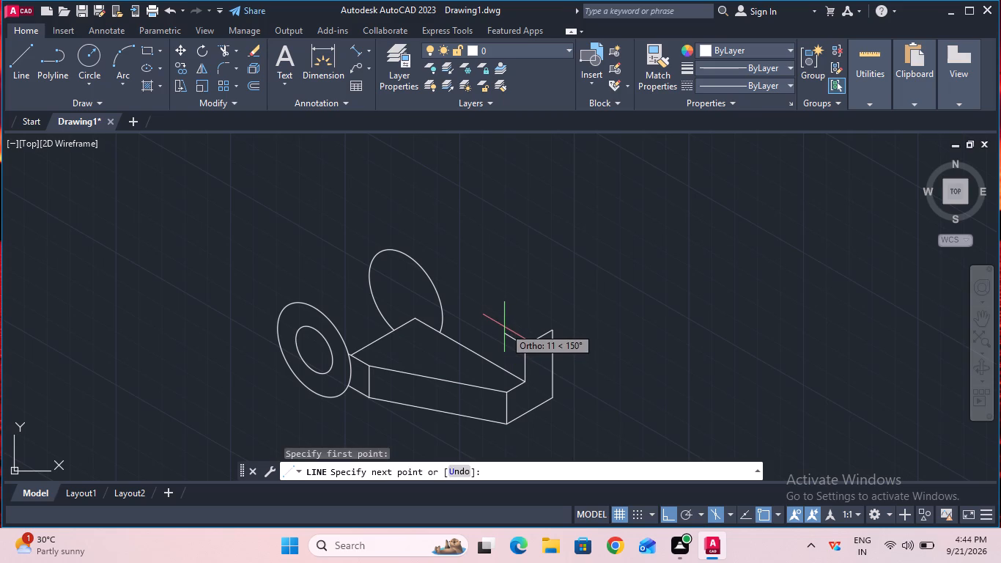
pyautogui.press('2')
pyautogui.press('0')
pyautogui.press('Return')
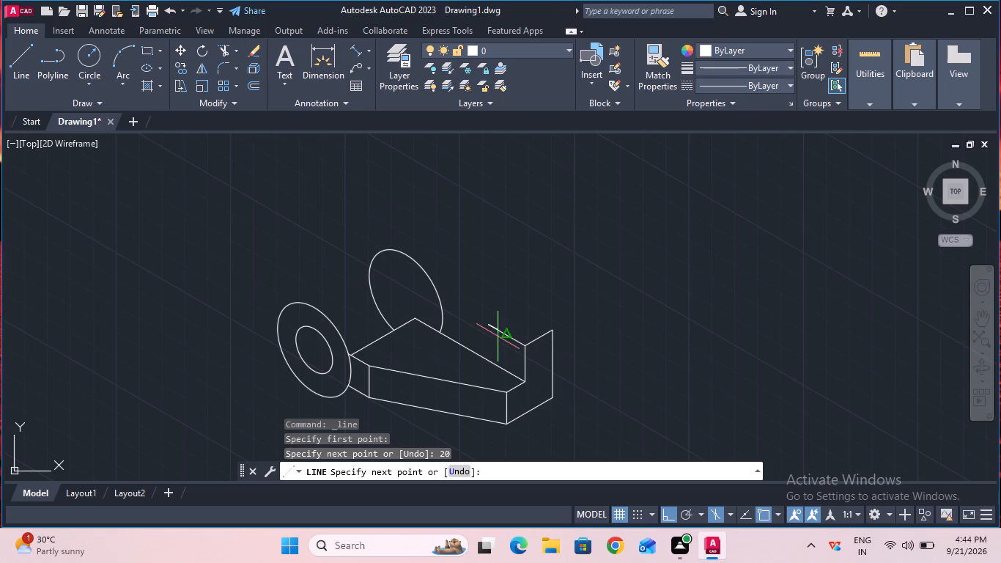
pyautogui.press('Escape')
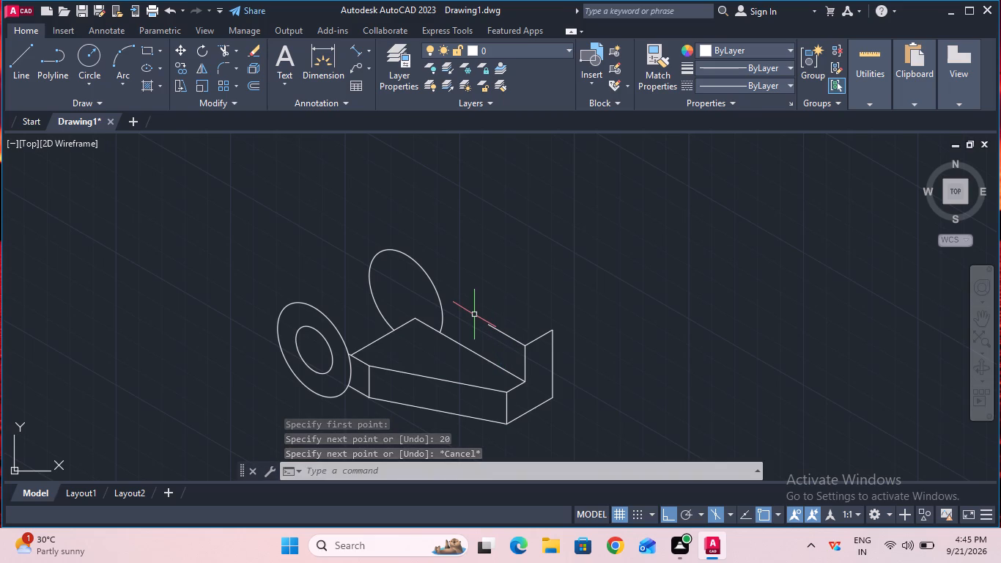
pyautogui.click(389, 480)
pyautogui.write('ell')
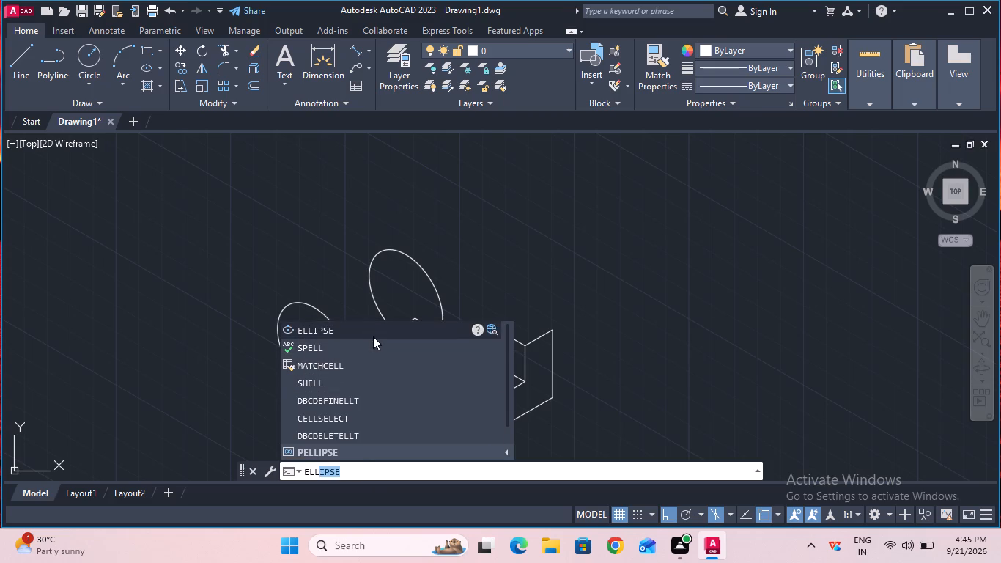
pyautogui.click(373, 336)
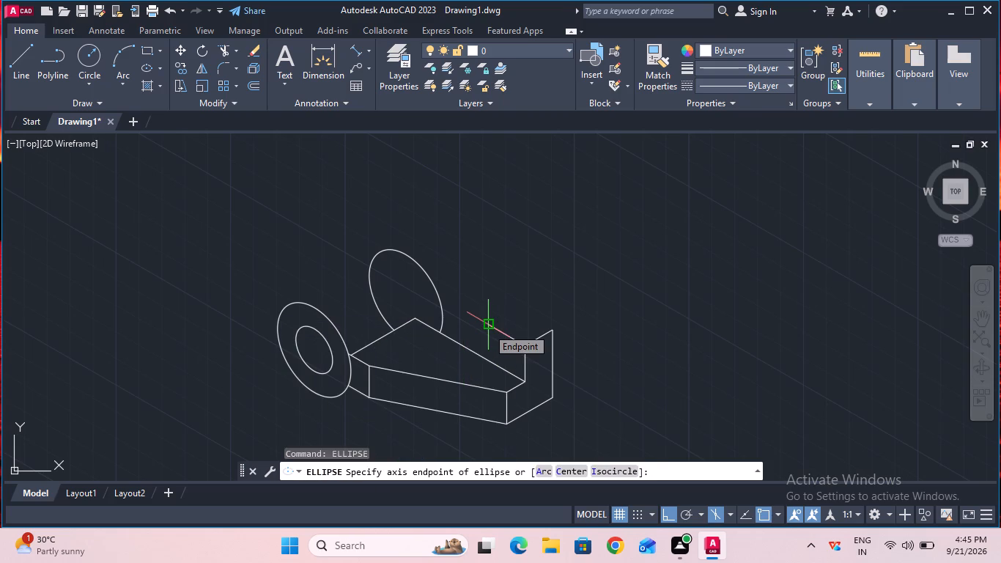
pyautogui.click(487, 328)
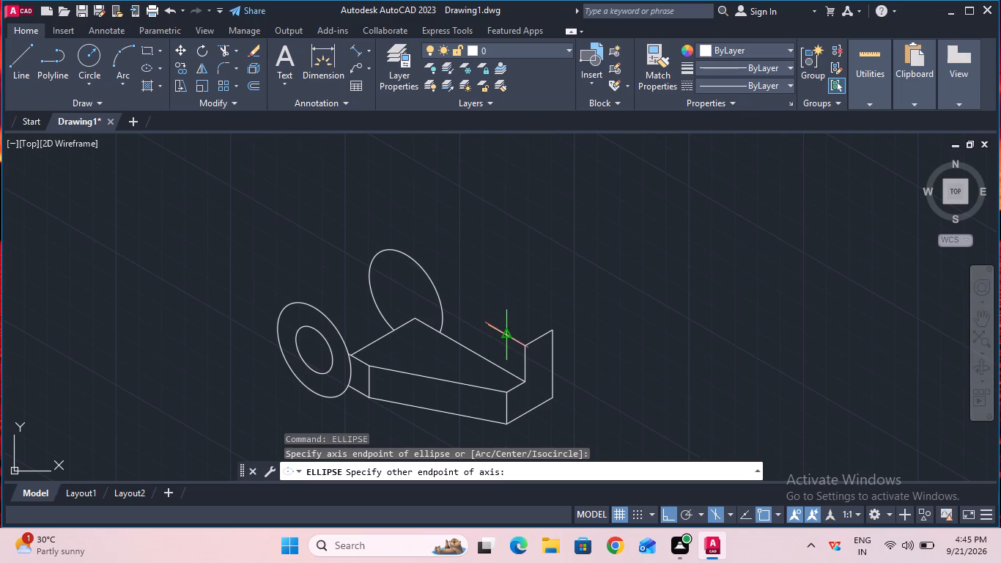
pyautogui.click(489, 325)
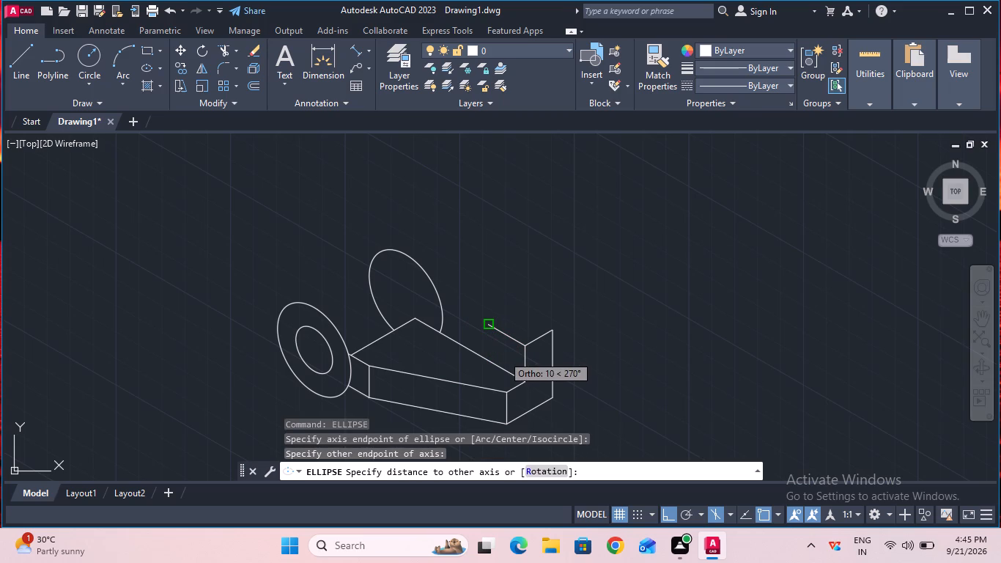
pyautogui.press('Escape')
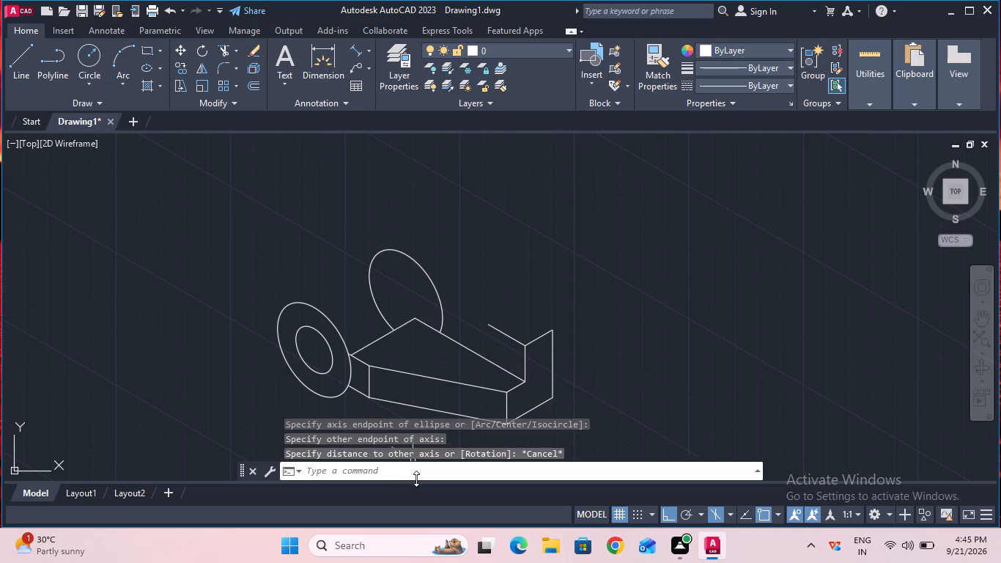
# Draw an isocircle of radius 20 mm on the left isoplane, centred on the free end of the 20 mm line at the upright.
pyautogui.click(417, 471)
pyautogui.write('ell')
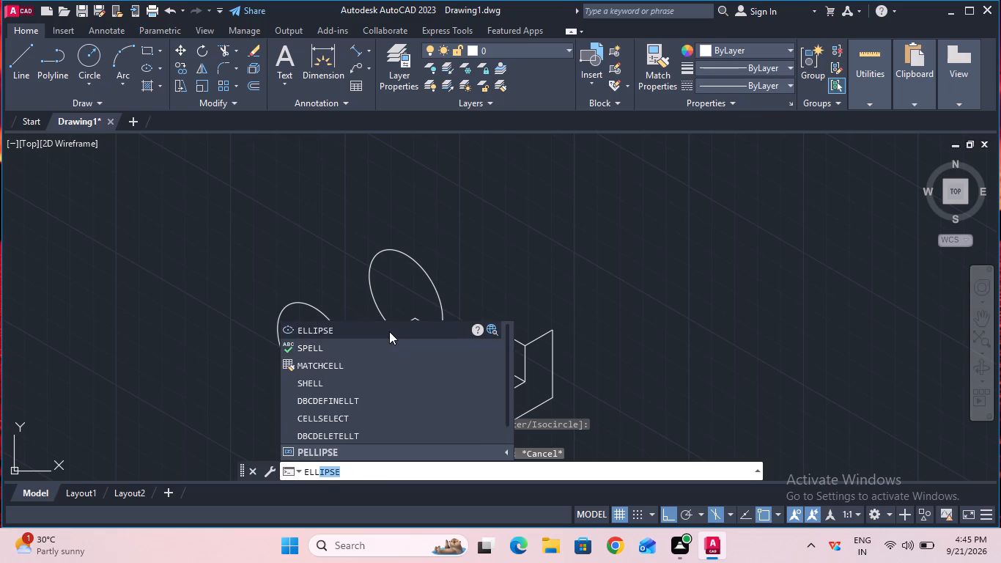
pyautogui.click(389, 331)
pyautogui.click(609, 468)
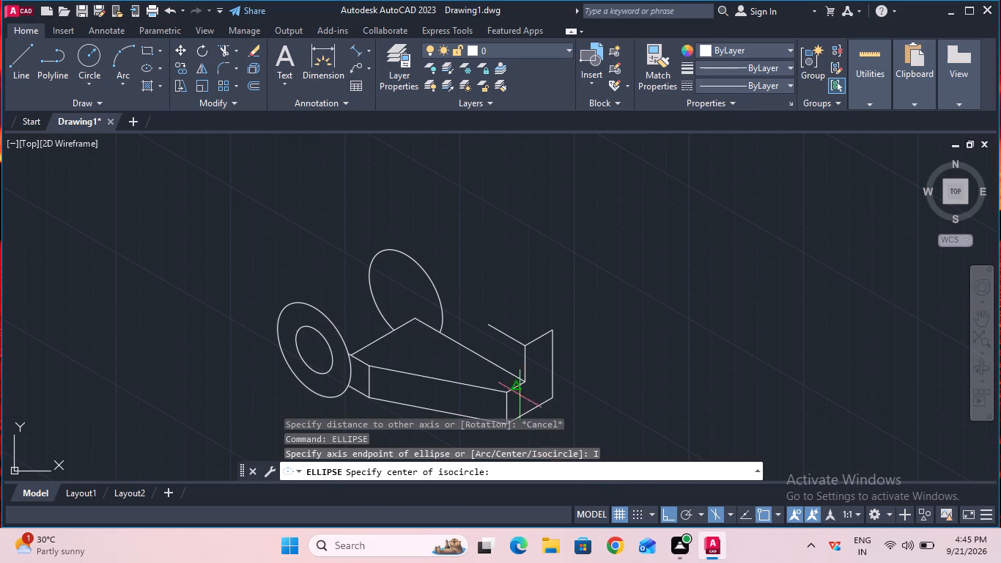
pyautogui.click(487, 328)
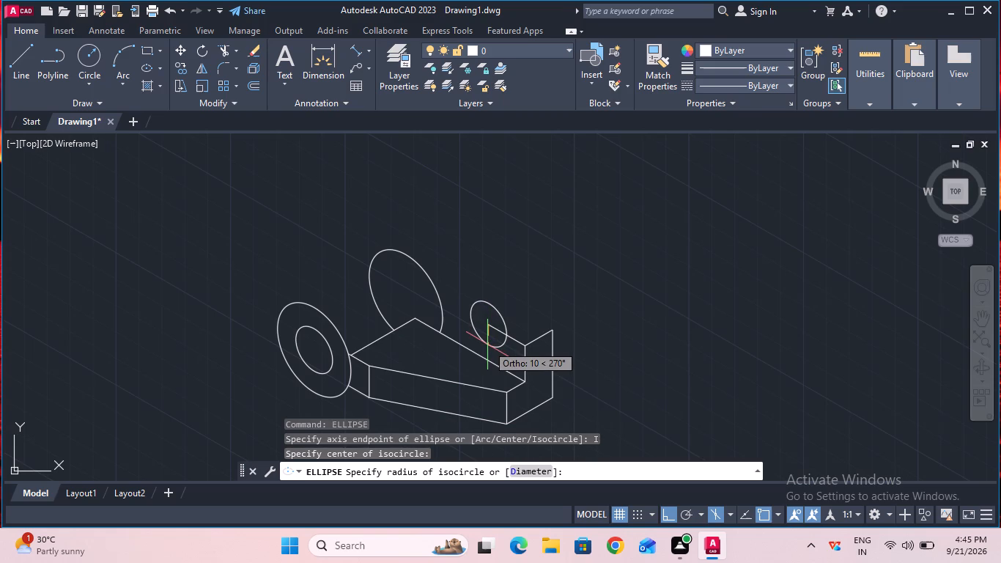
pyautogui.press('2')
pyautogui.press('0')
pyautogui.press('Return')
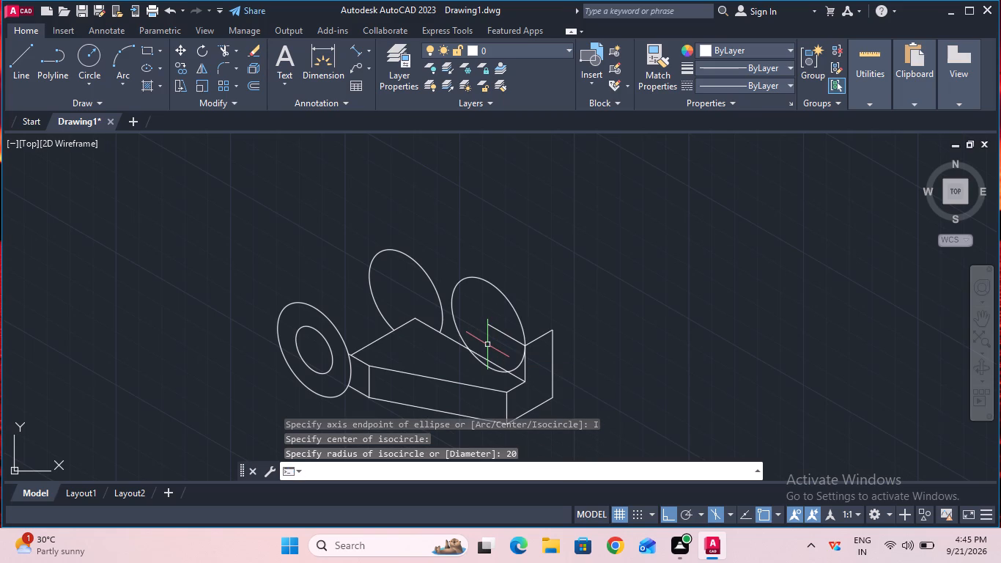
pyautogui.press('Escape')
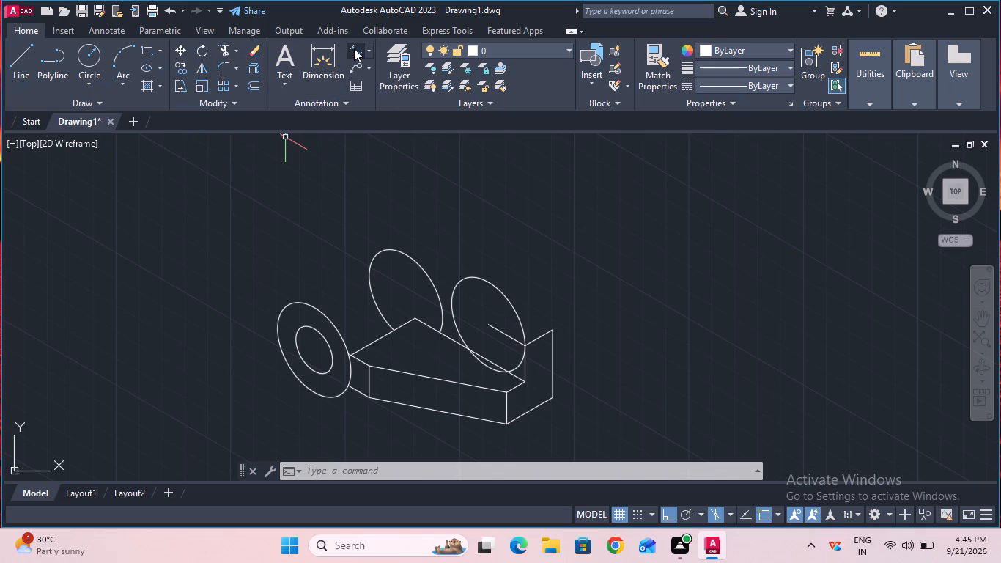
# Trim away the lower arcs of the upright's 20 mm radius isocircle, below the block's rear top edge and beside the upright's inner vertical edge.
pyautogui.click(225, 48)
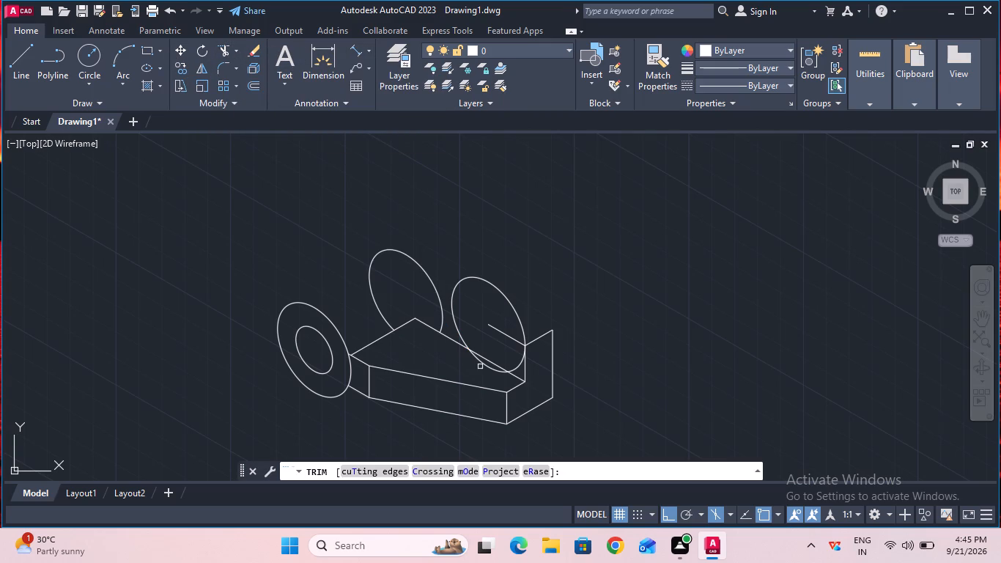
pyautogui.click(487, 367)
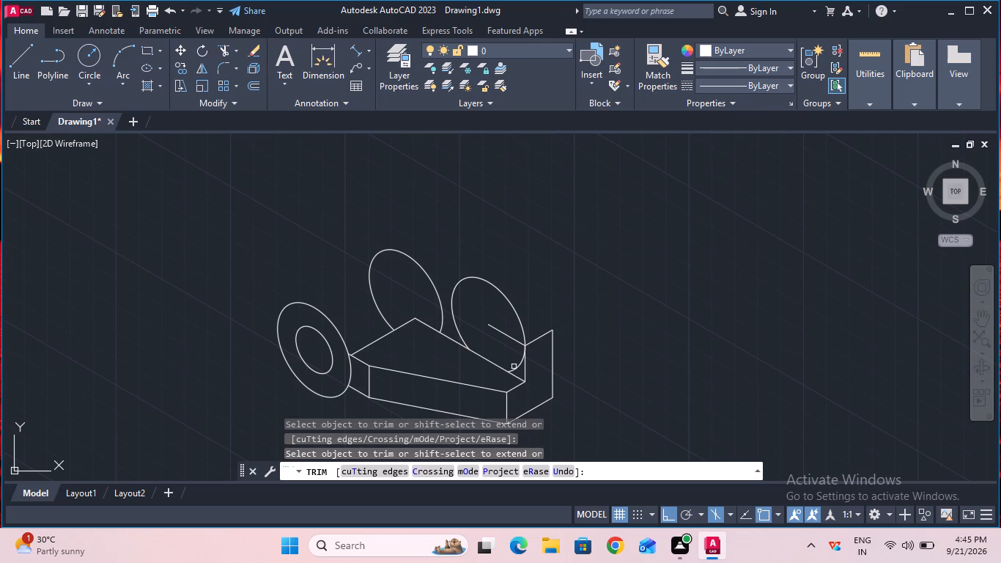
pyautogui.click(514, 367)
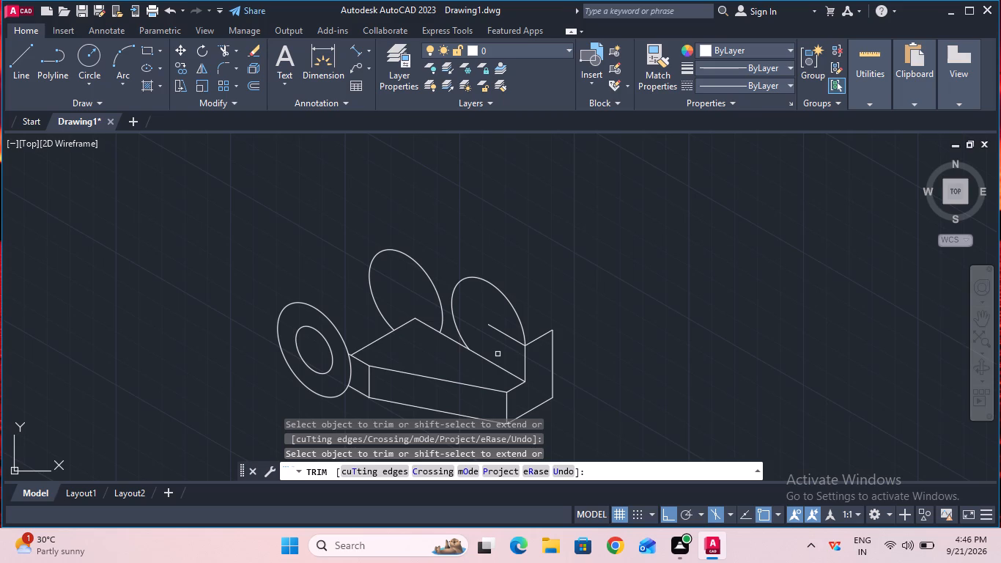
# Trim out the block's rear top edge between the two isocircles and remove the earlier copied rear isocircle.
pyautogui.click(461, 345)
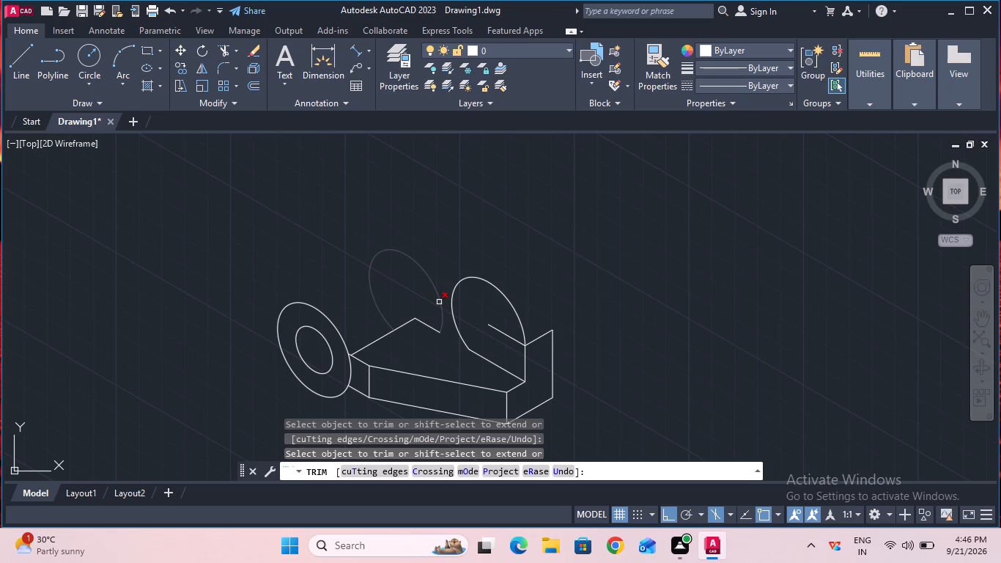
pyautogui.click(439, 302)
pyautogui.press('Escape')
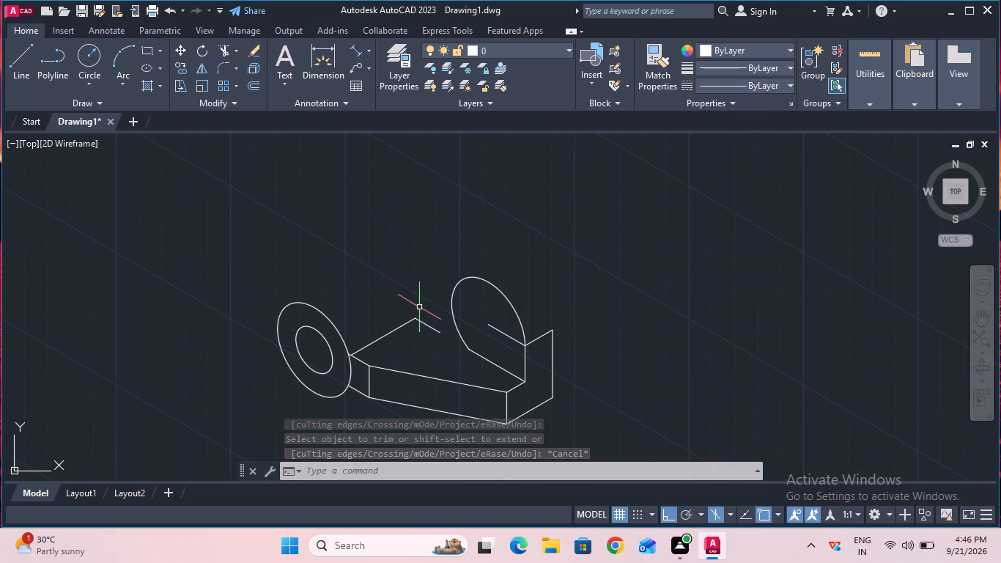
# Extend the short remaining piece of the block's rear top edge to meet the upright's isocircle arc.
pyautogui.click(237, 52)
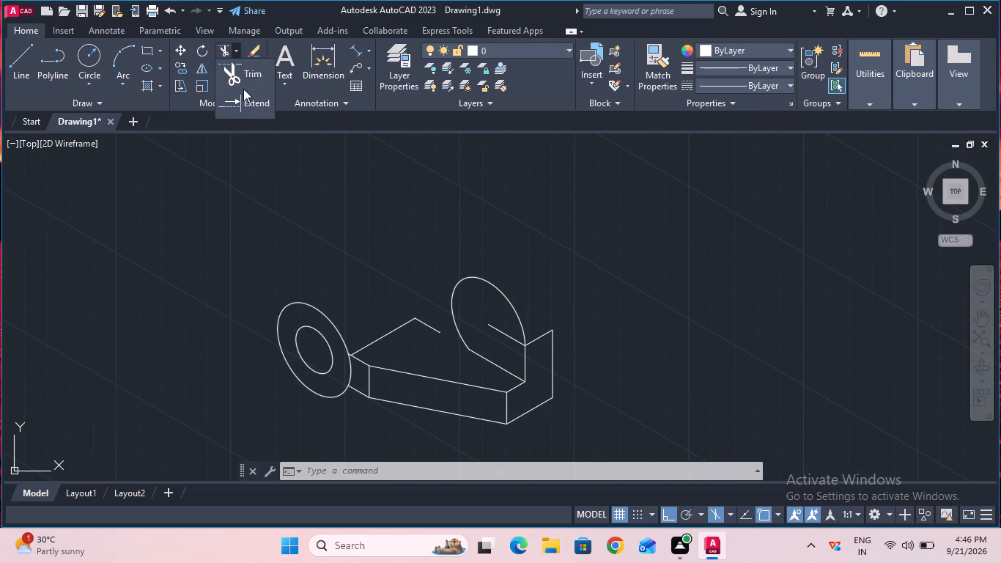
pyautogui.click(251, 106)
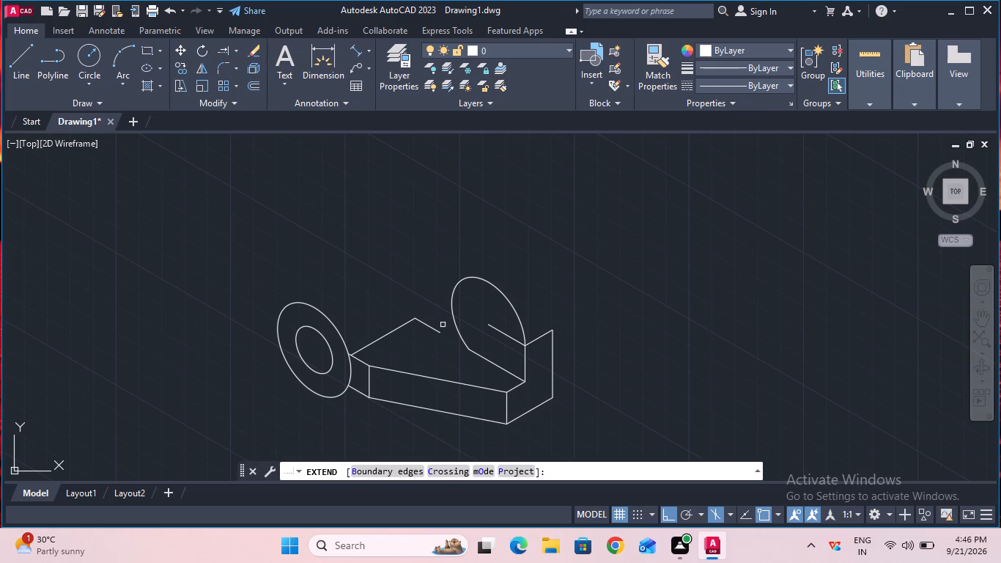
pyautogui.click(435, 327)
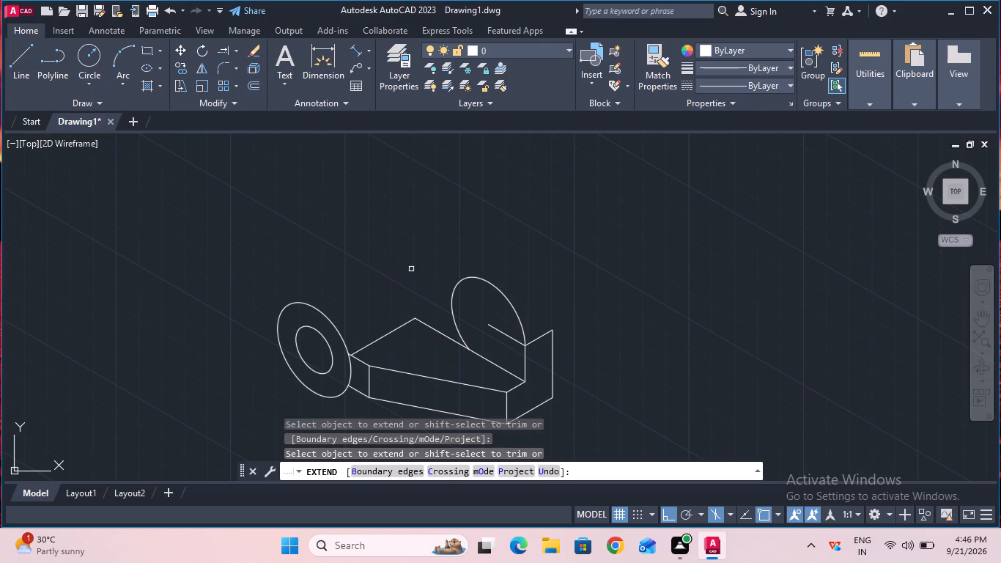
pyautogui.press('Escape')
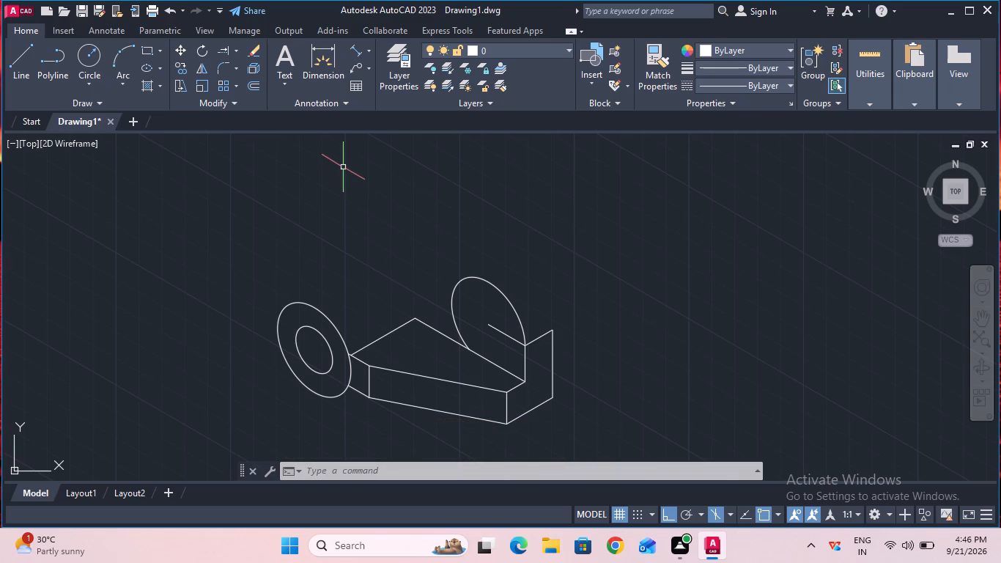
# Measure the block's 30° top edge running back from the front cylindrical end with an aligned dimension.
pyautogui.click(359, 46)
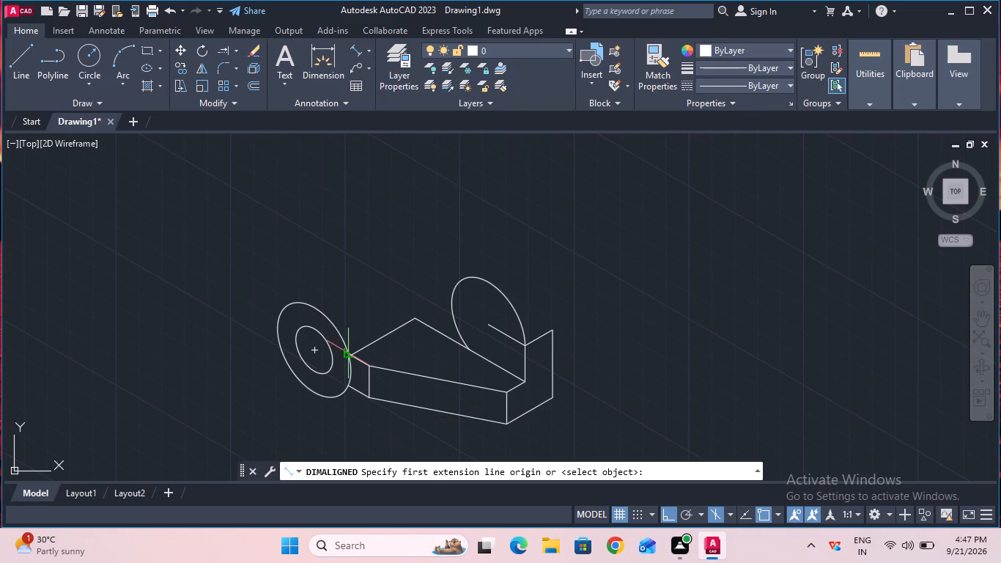
pyautogui.click(355, 356)
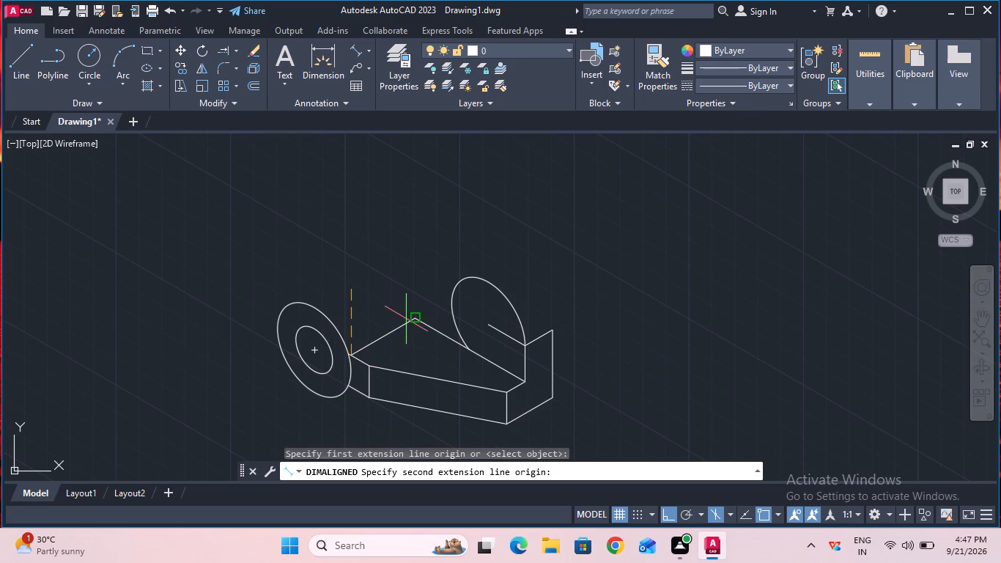
pyautogui.click(413, 319)
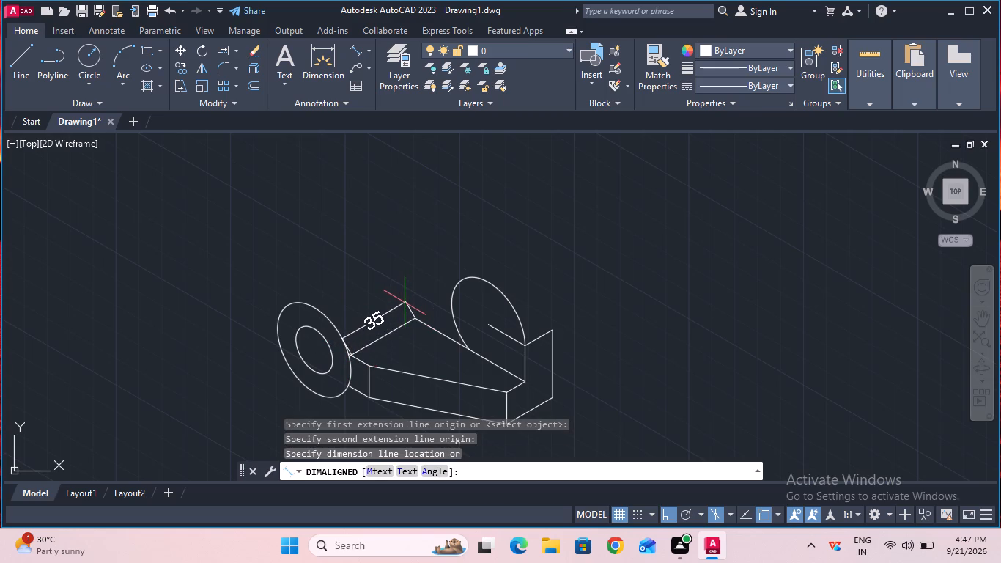
pyautogui.press('Escape')
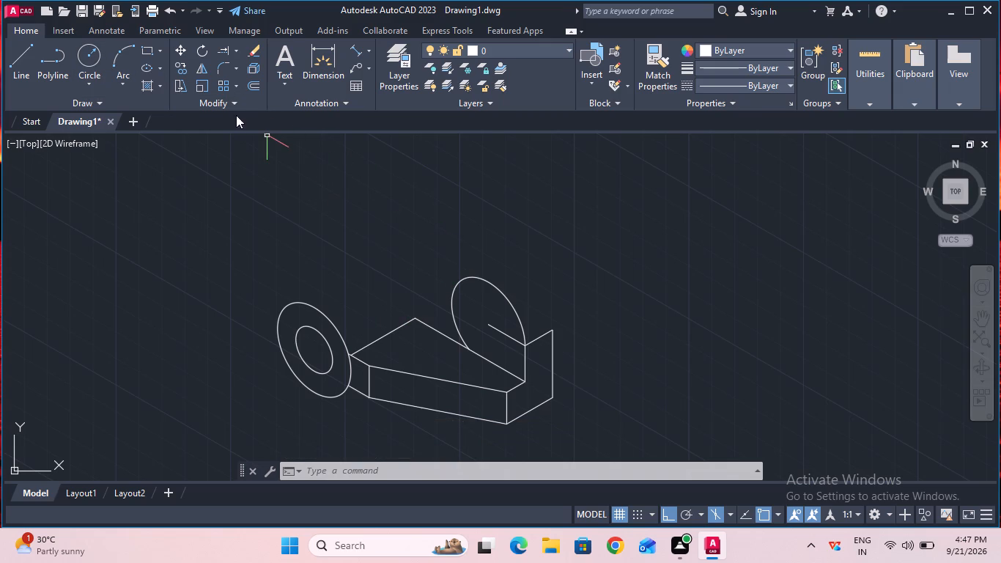
# Remove the 20 mm construction line inside the upright's rounded arc using Trim.
pyautogui.click(184, 67)
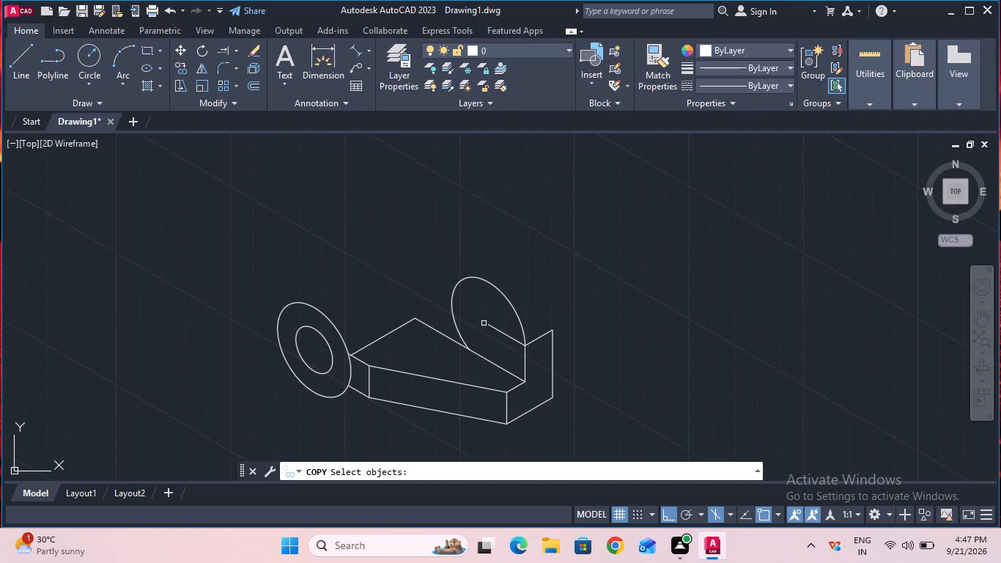
pyautogui.press('Escape')
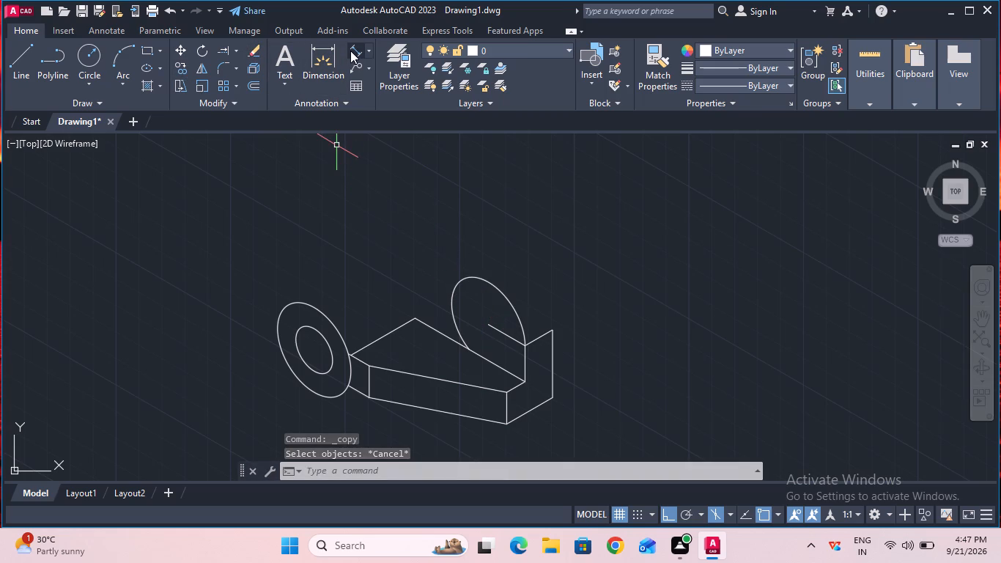
pyautogui.click(238, 50)
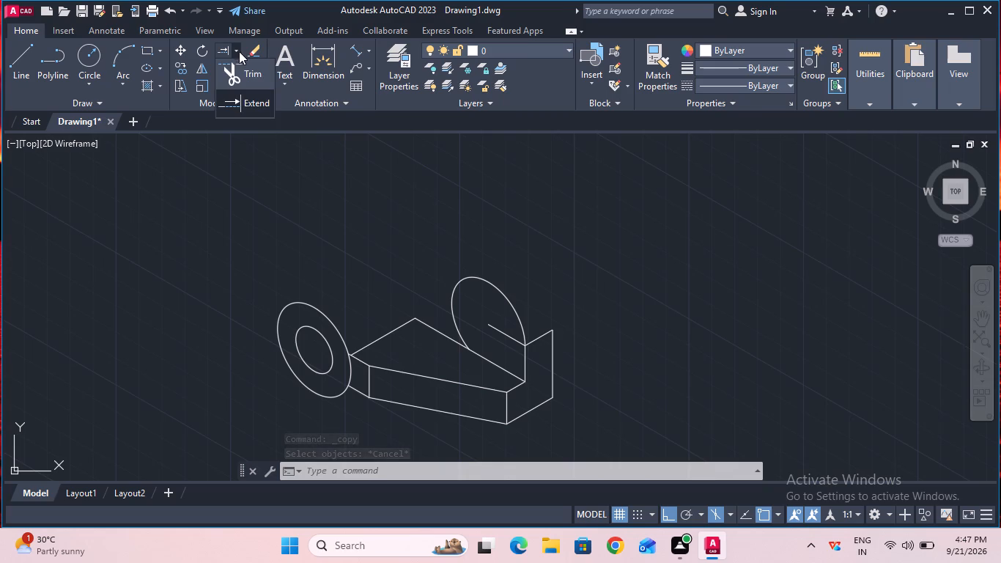
pyautogui.click(241, 66)
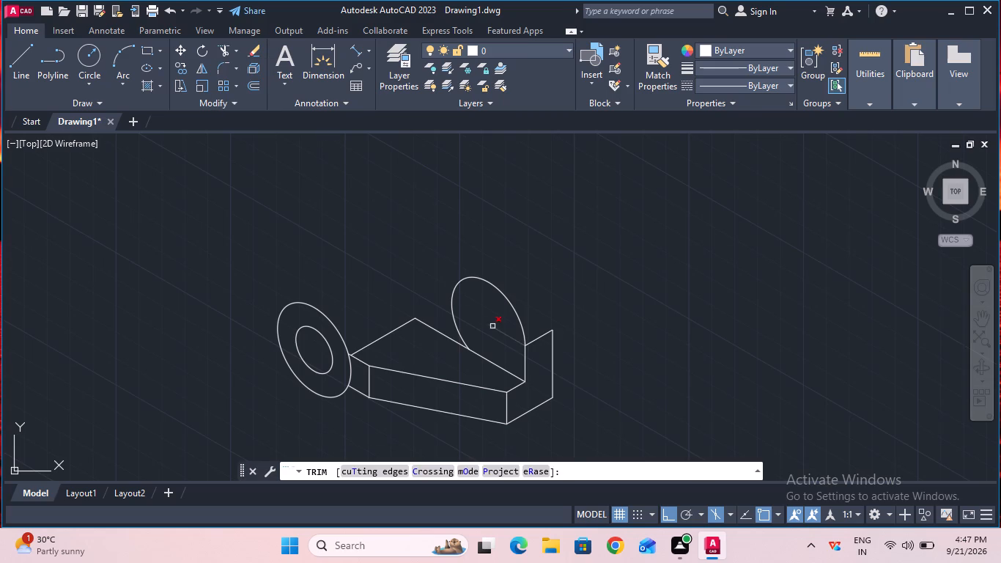
pyautogui.click(493, 327)
pyautogui.press('Escape')
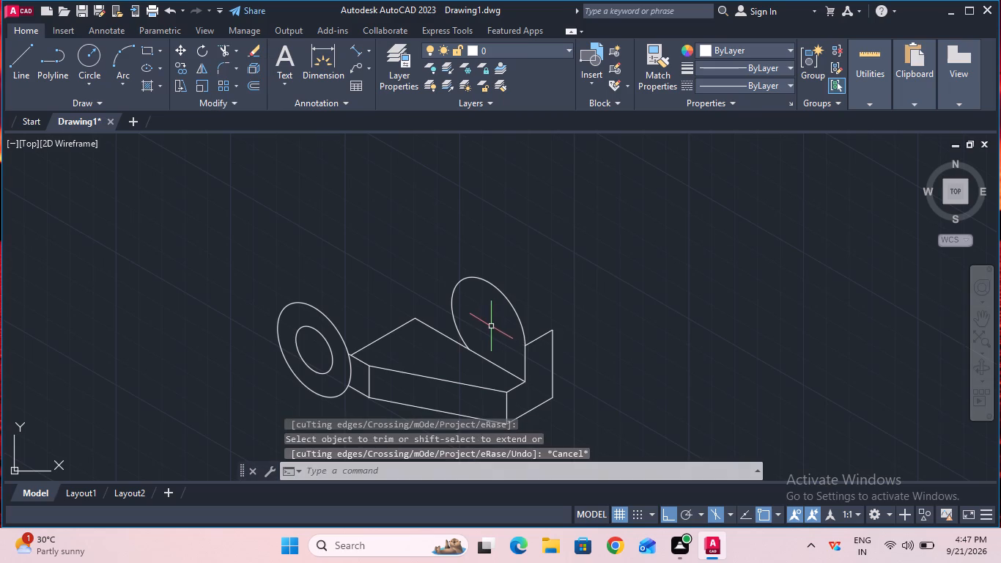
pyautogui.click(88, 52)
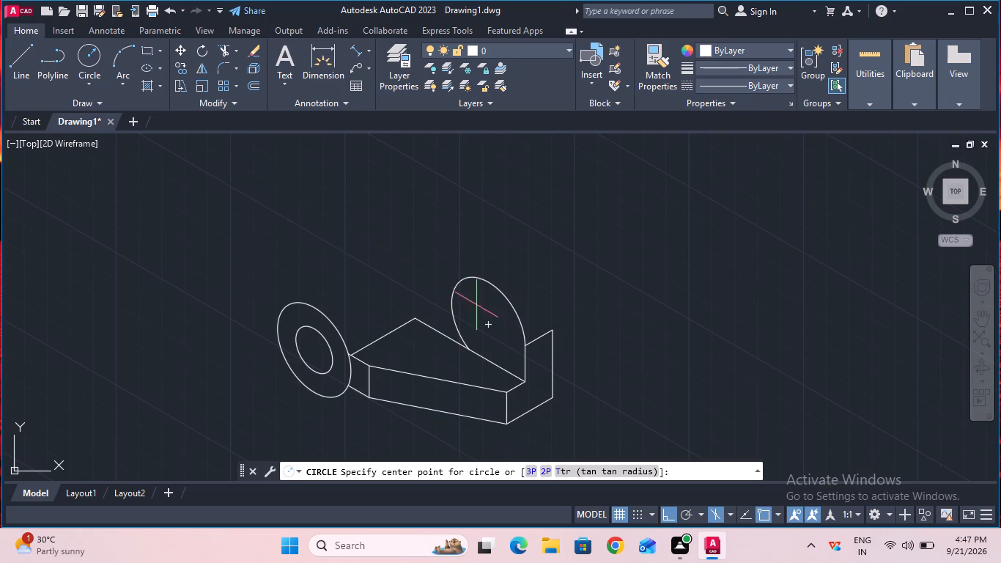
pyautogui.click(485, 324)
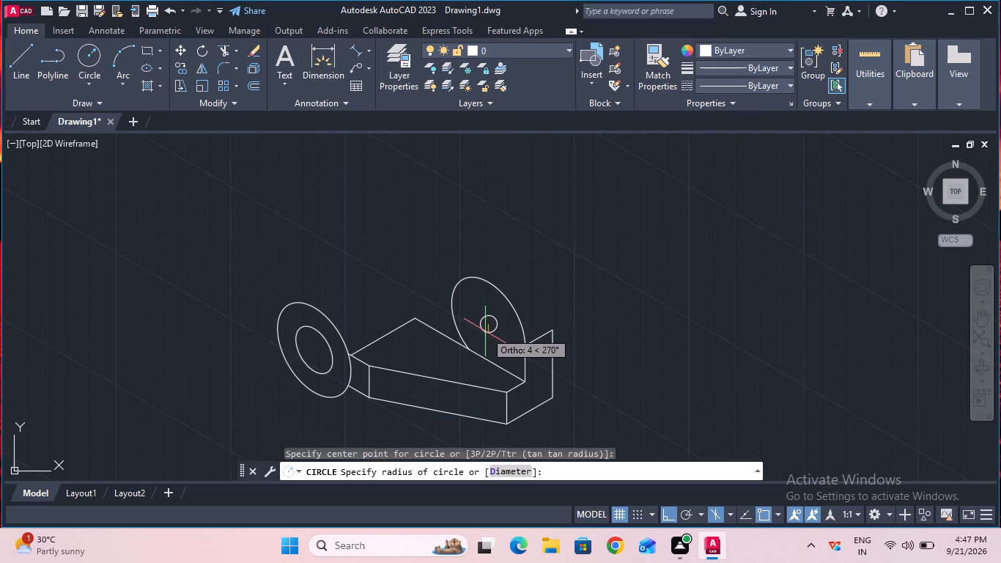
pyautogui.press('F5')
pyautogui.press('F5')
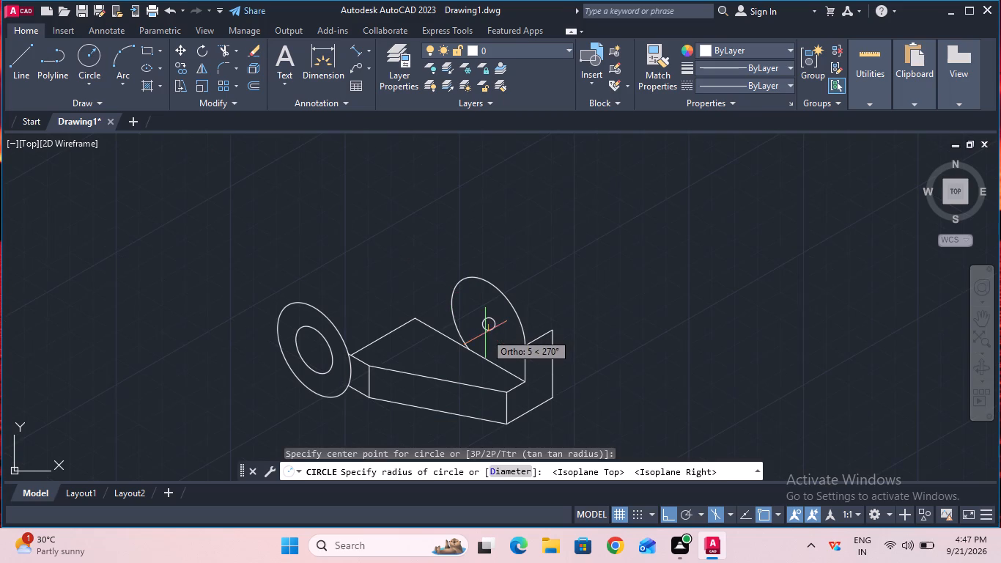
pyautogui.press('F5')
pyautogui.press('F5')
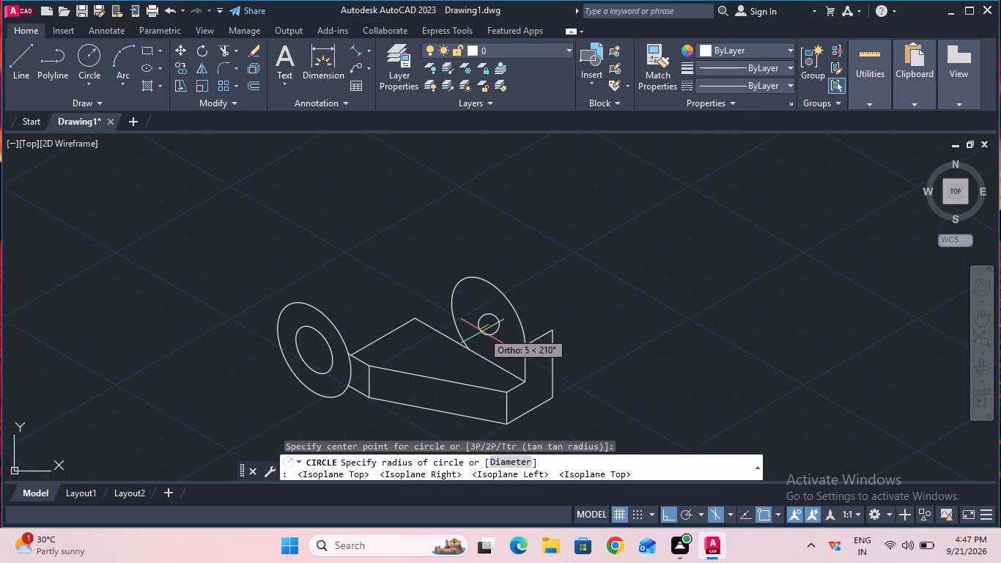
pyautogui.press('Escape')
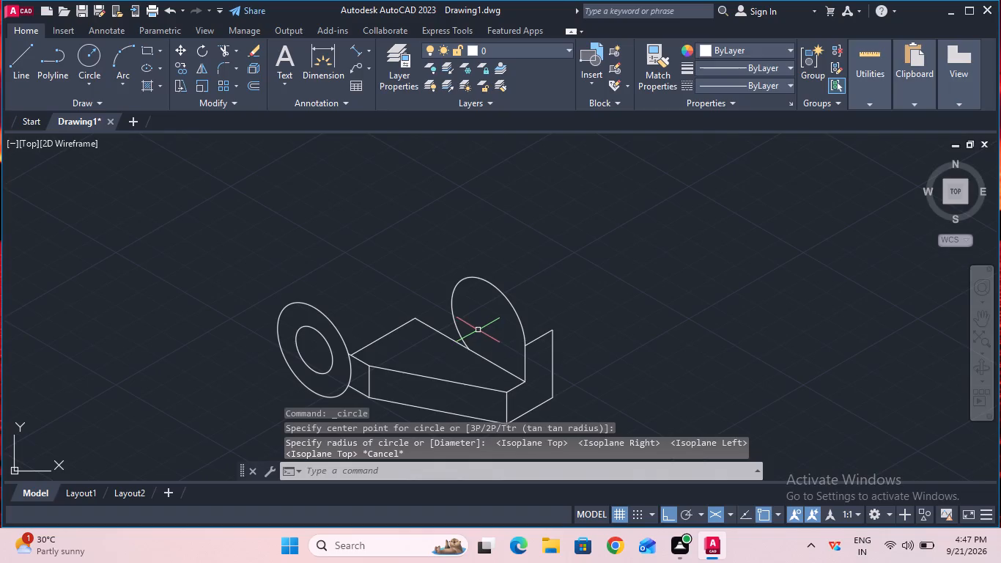
# Draw a 10 mm radius isocircle in the left isoplane at the centre of the upright's rounded arc.
pyautogui.doubleClick(391, 466)
pyautogui.write('ell')
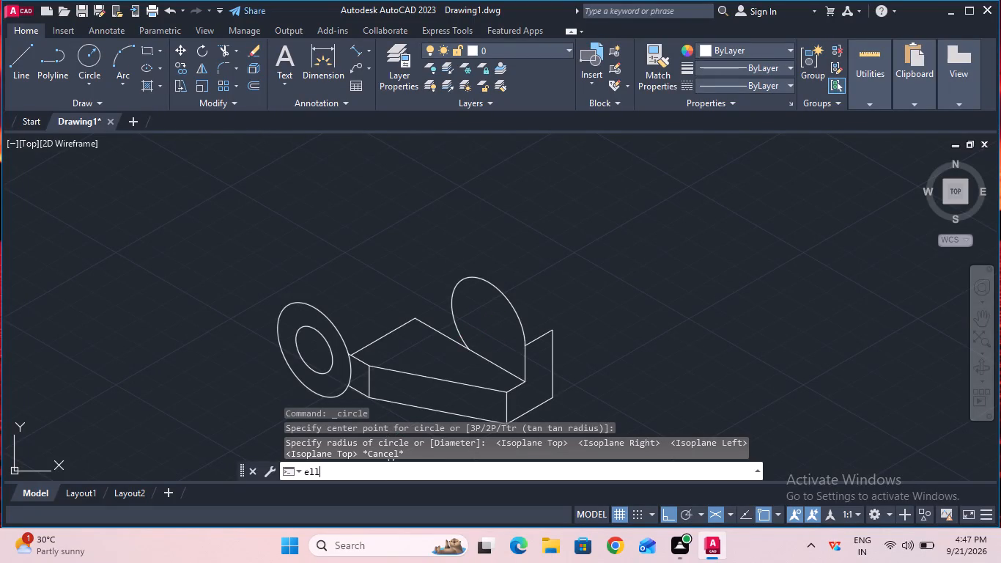
pyautogui.click(324, 330)
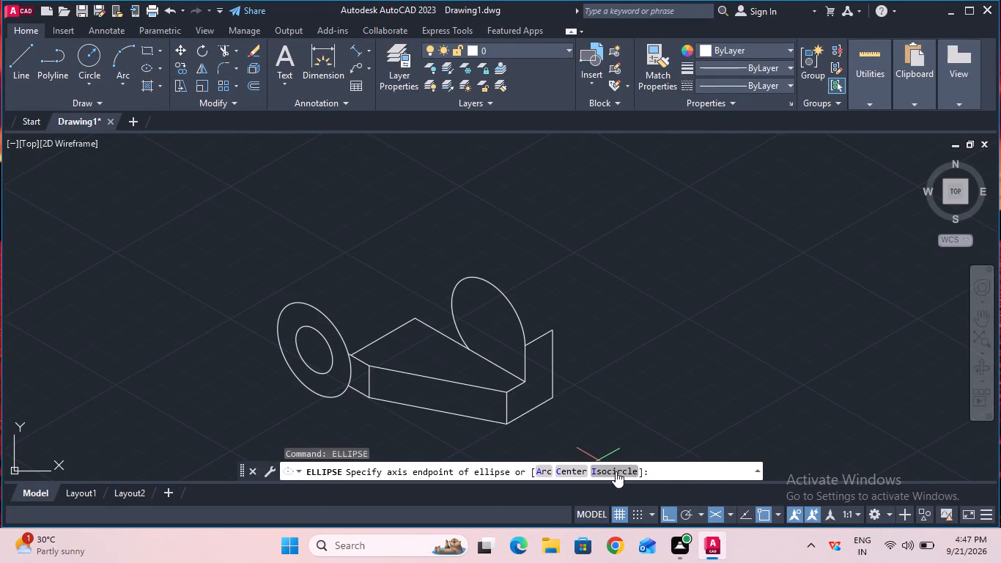
pyautogui.click(616, 467)
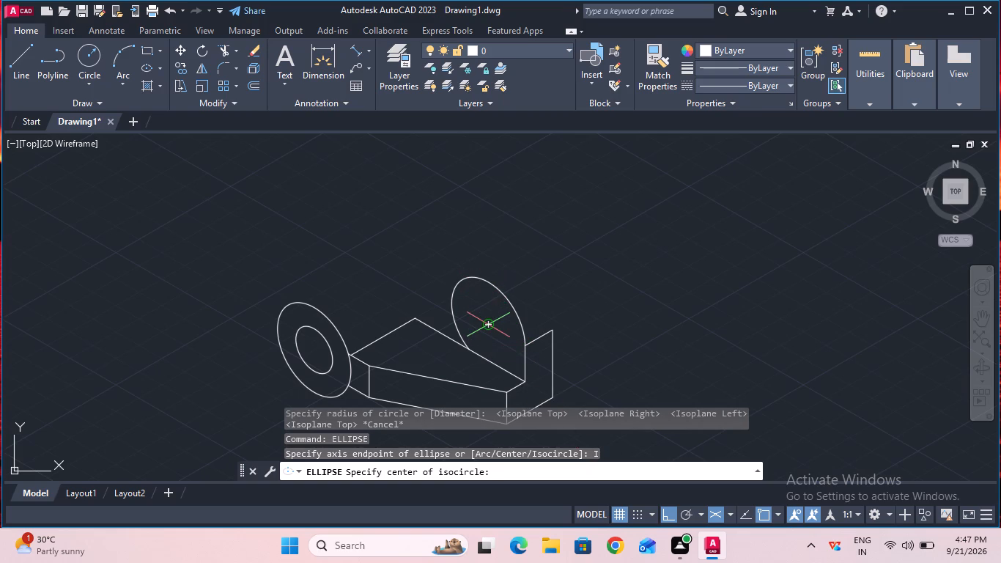
pyautogui.click(484, 326)
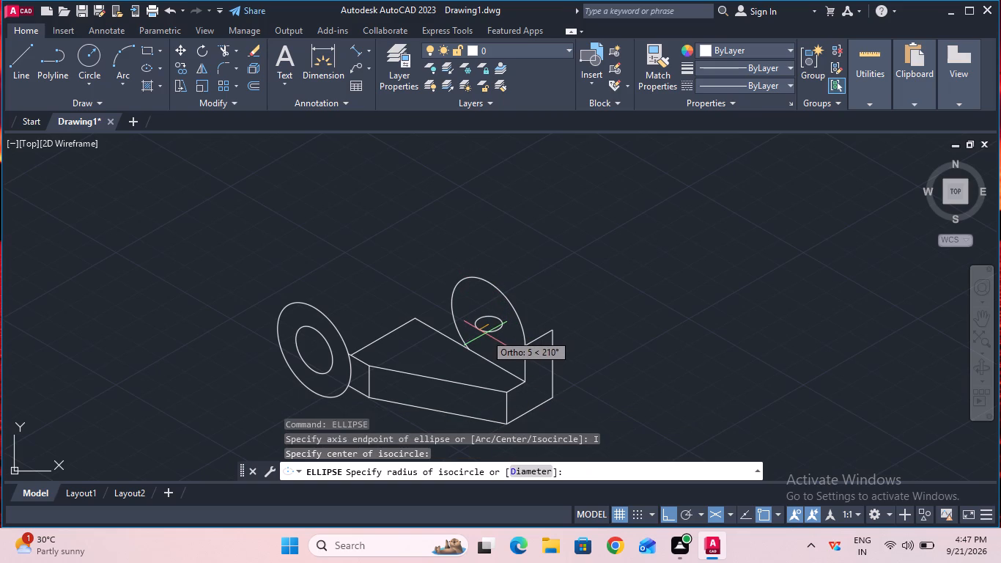
pyautogui.press('F5')
pyautogui.press('F5')
pyautogui.press('1')
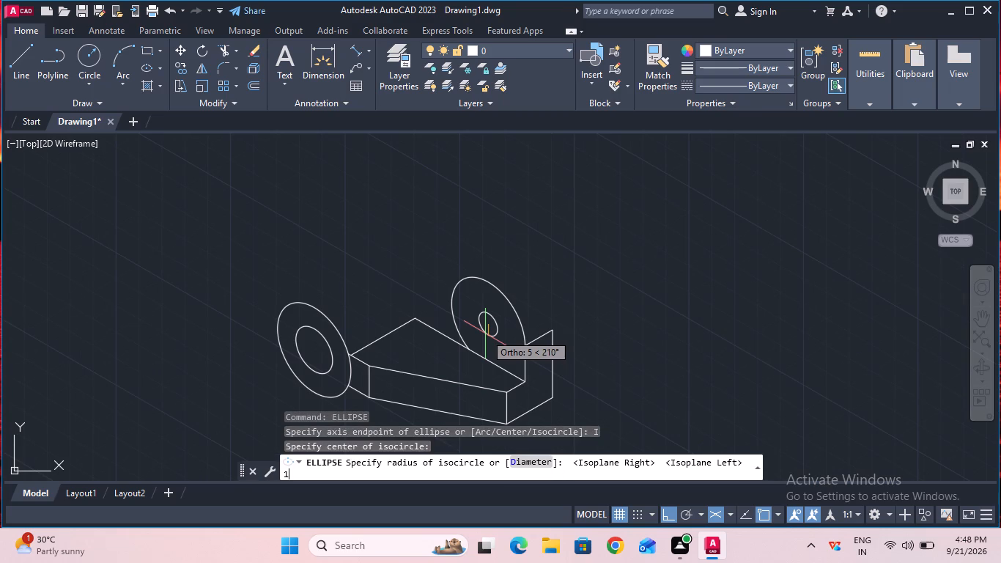
pyautogui.press('0')
pyautogui.press('Return')
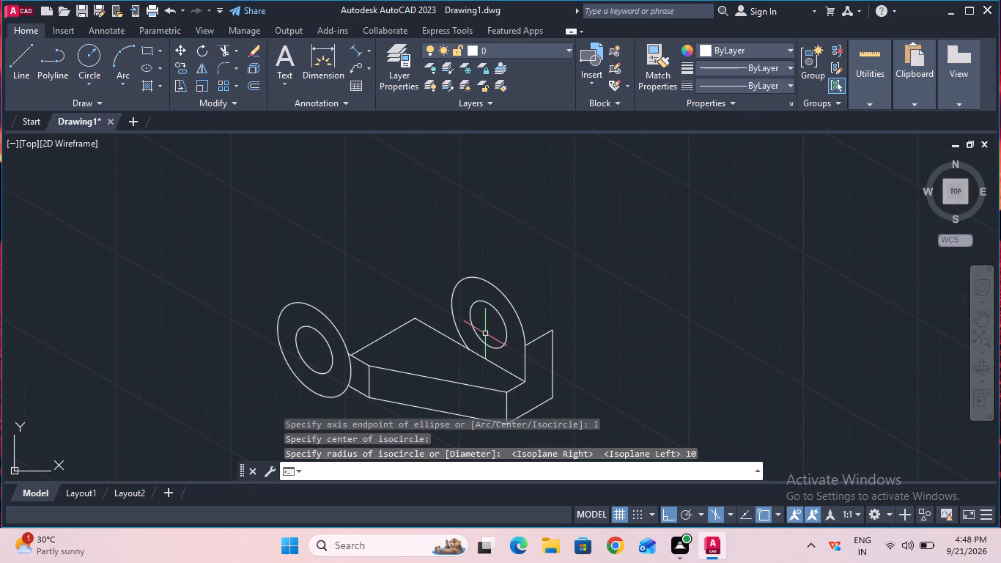
pyautogui.press('Escape')
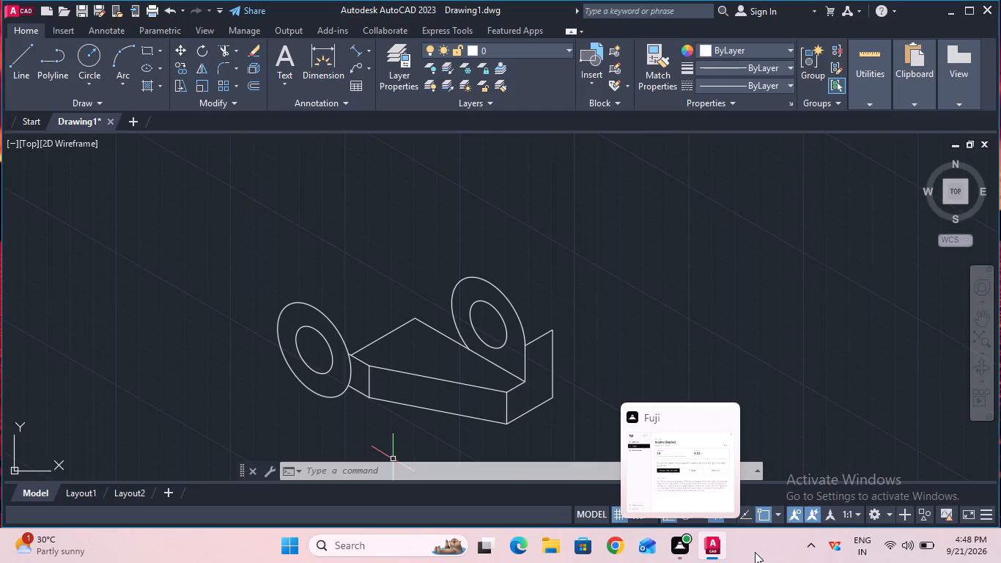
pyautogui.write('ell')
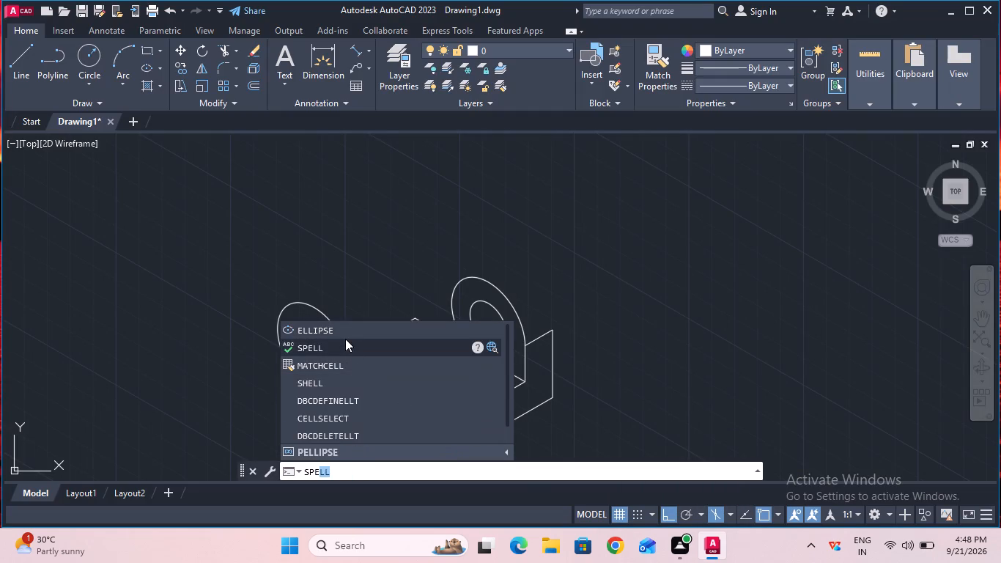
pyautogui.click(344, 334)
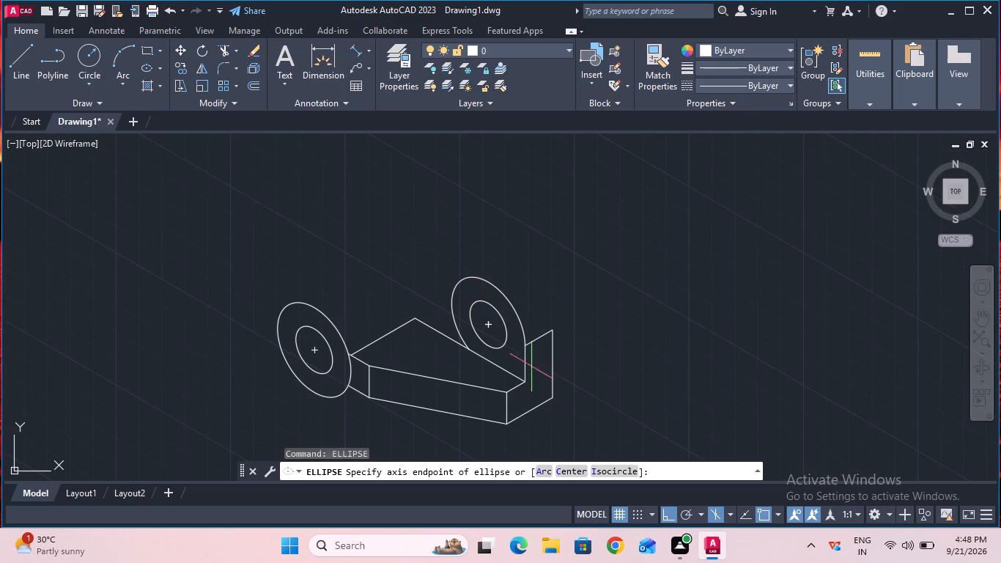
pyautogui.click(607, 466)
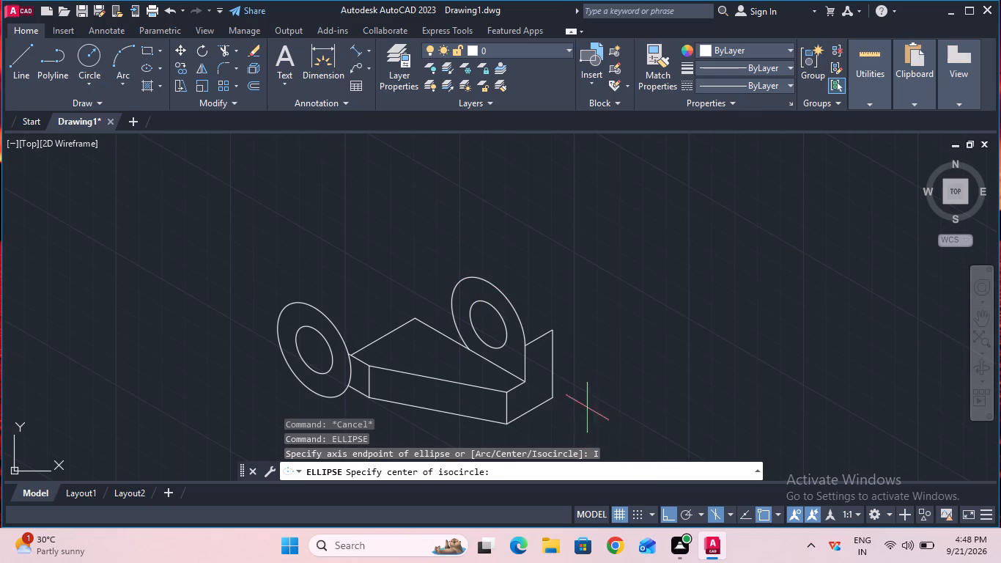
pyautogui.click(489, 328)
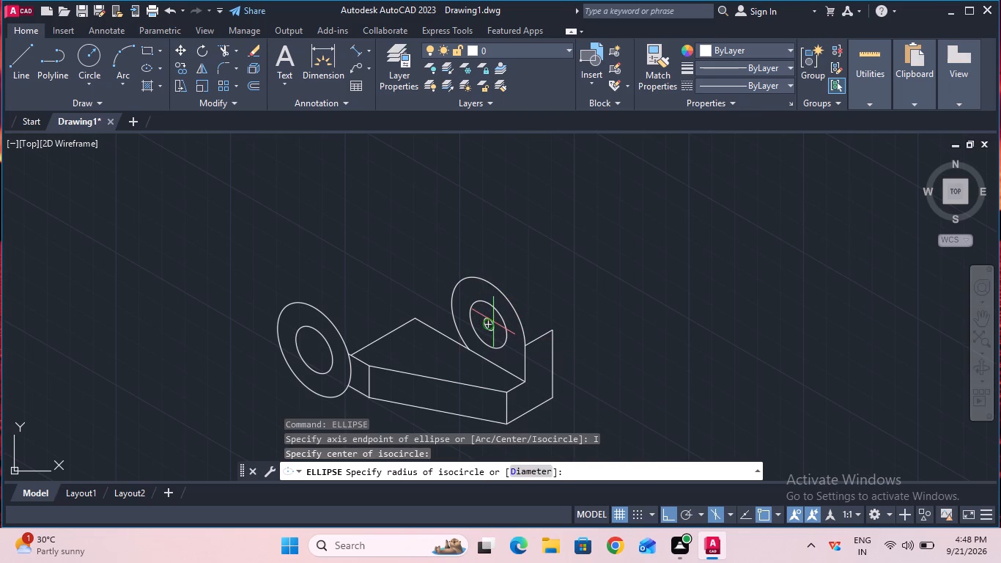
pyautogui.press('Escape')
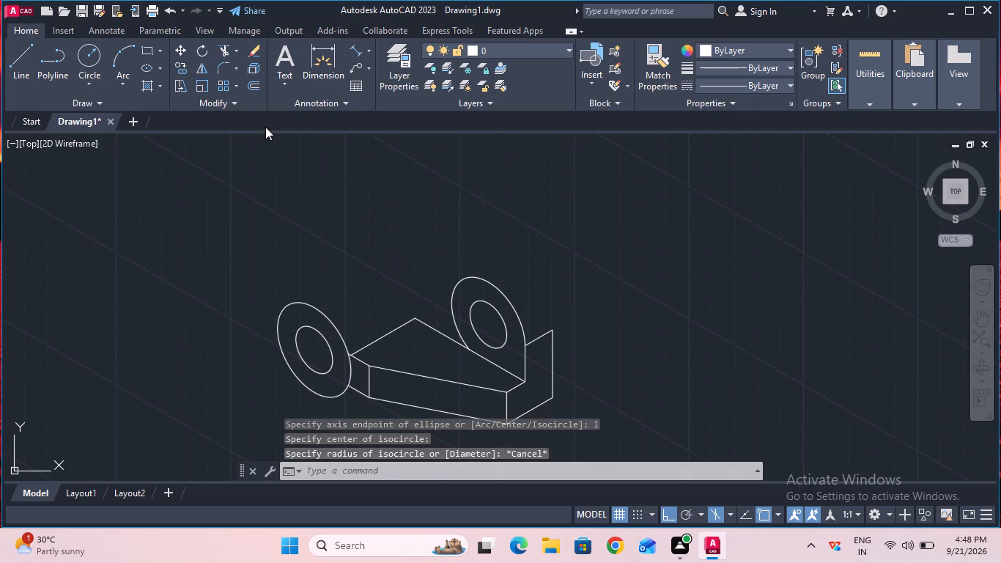
# Copy the upright's front arc 15 mm back along the 30° axis in the top isoplane.
pyautogui.click(187, 67)
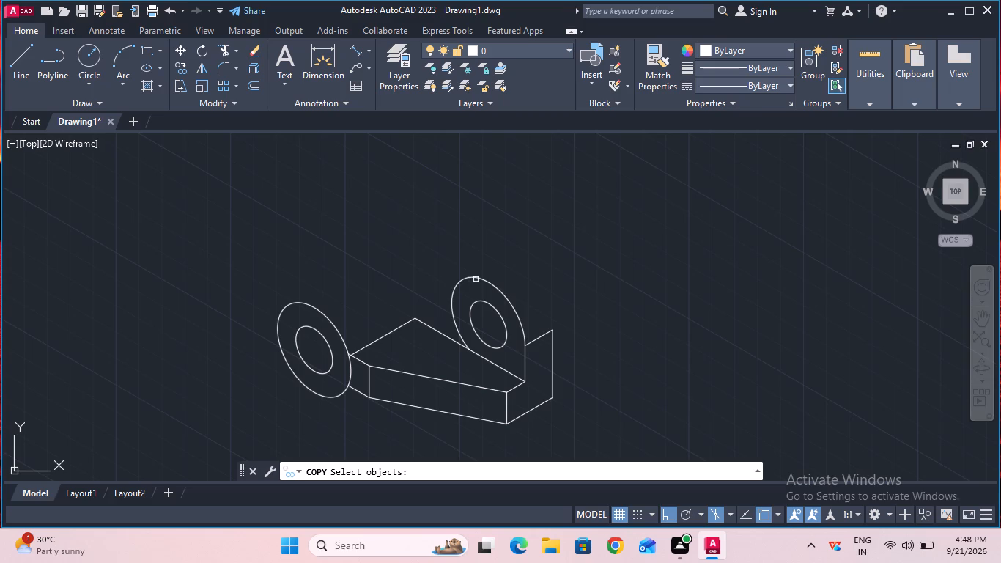
pyautogui.click(478, 279)
pyautogui.press('Return')
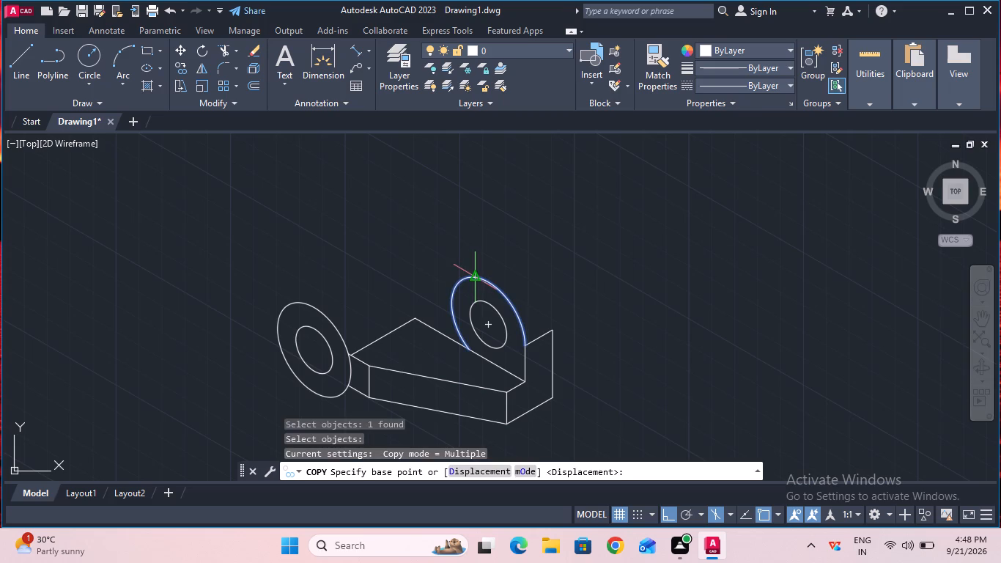
pyautogui.click(489, 323)
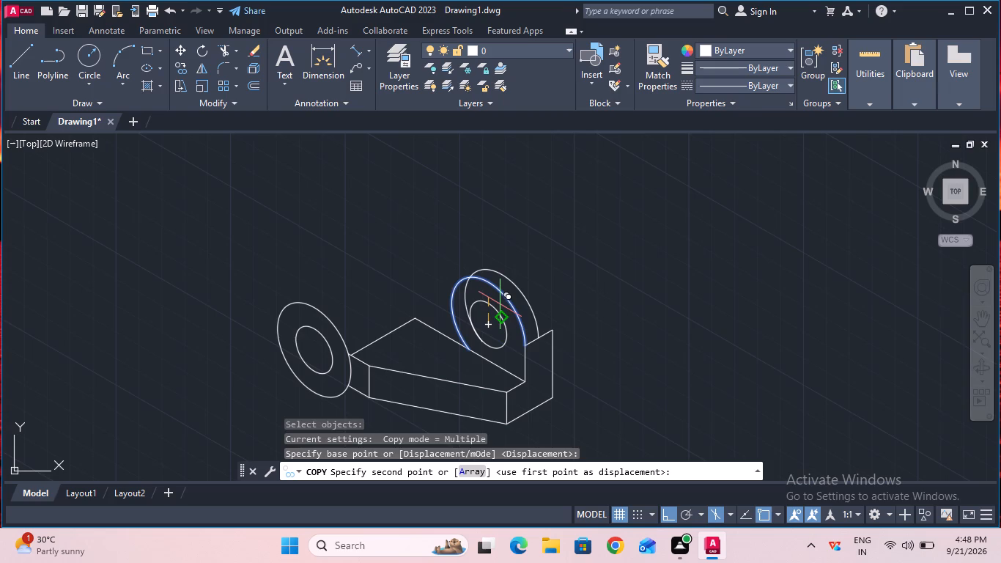
pyautogui.press('F5')
pyautogui.press('1')
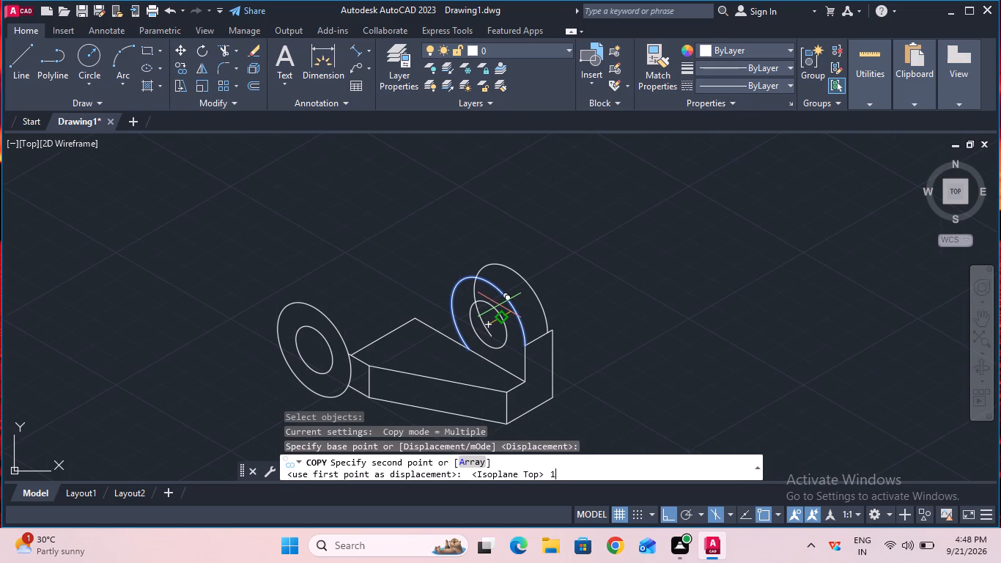
pyautogui.press('5')
pyautogui.press('Return')
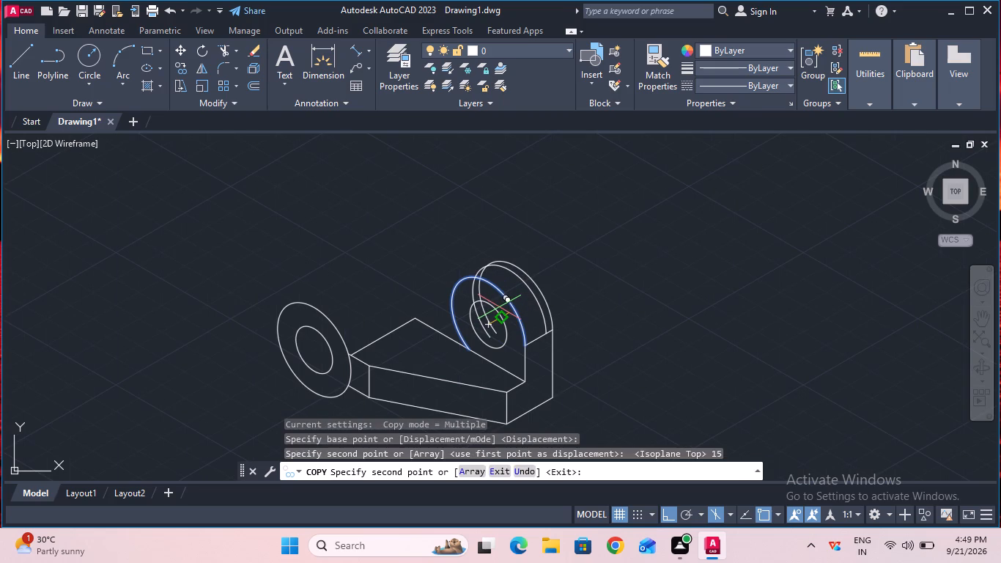
pyautogui.press('Escape')
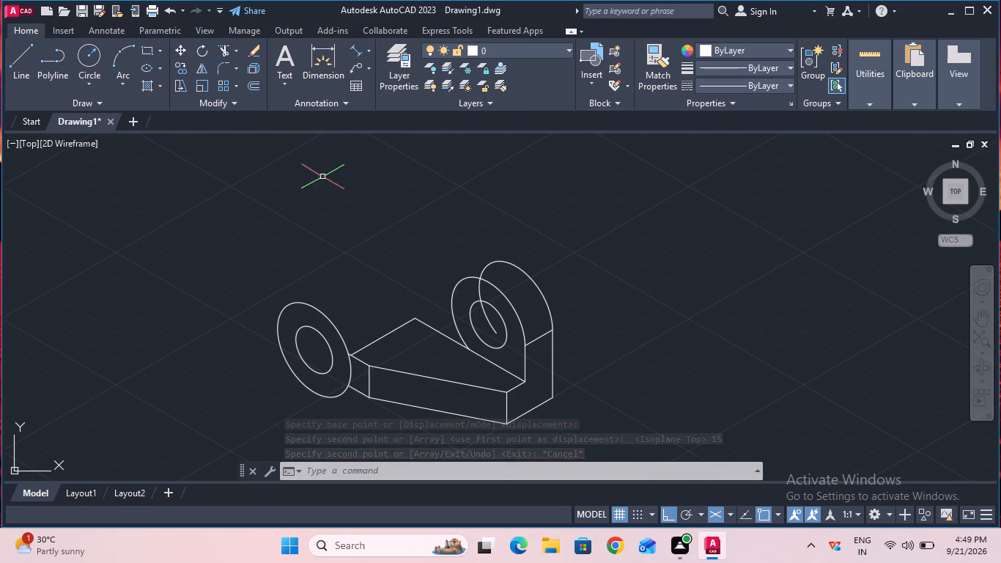
# Trim the portions of the copied rear arc that cross the upright's front face and its hole.
pyautogui.click(219, 50)
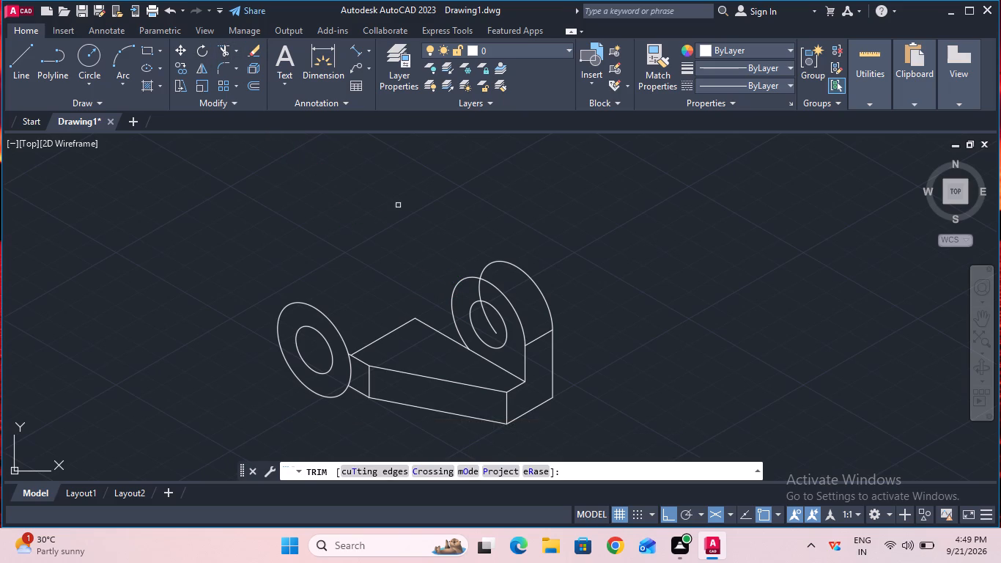
pyautogui.click(479, 297)
pyautogui.click(485, 314)
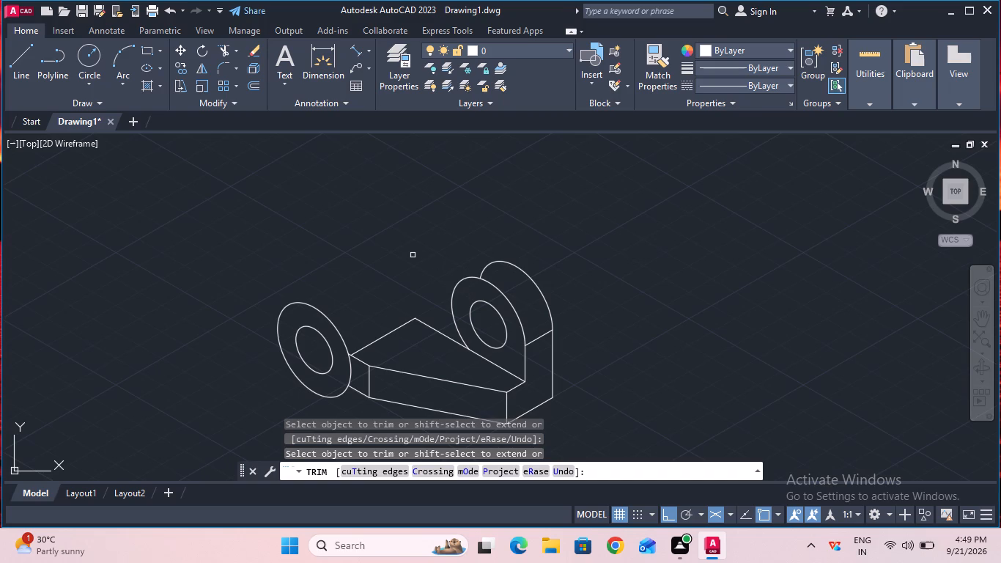
pyautogui.press('Escape')
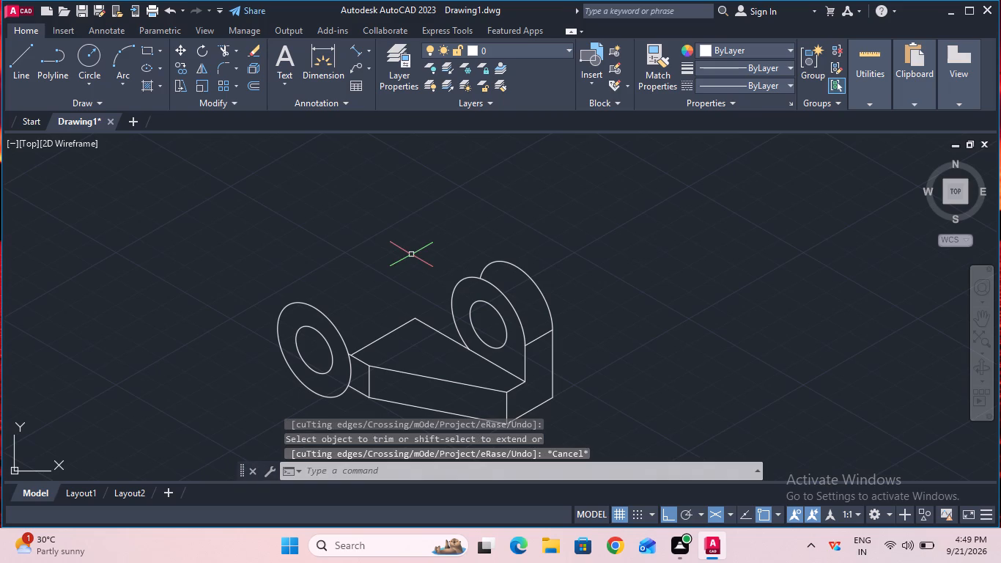
# Draw a 30° line joining the outer shoulders of the upright's front and rear arcs.
pyautogui.click(34, 79)
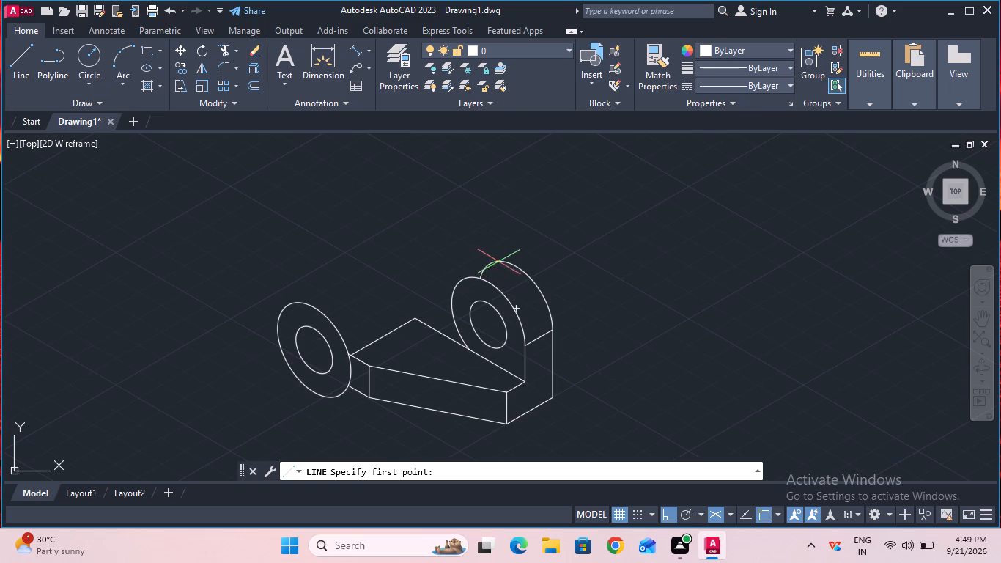
pyautogui.click(491, 258)
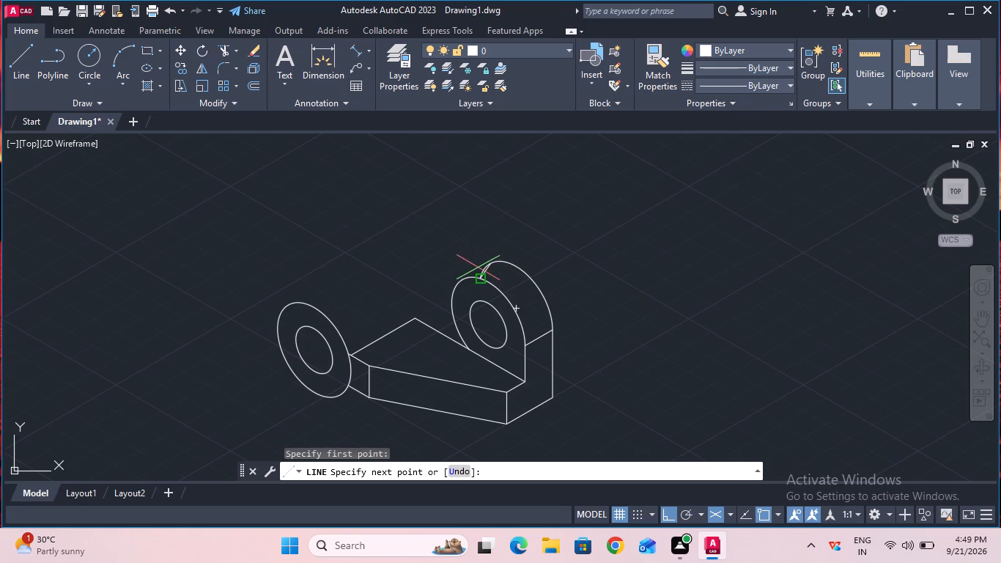
pyautogui.click(457, 276)
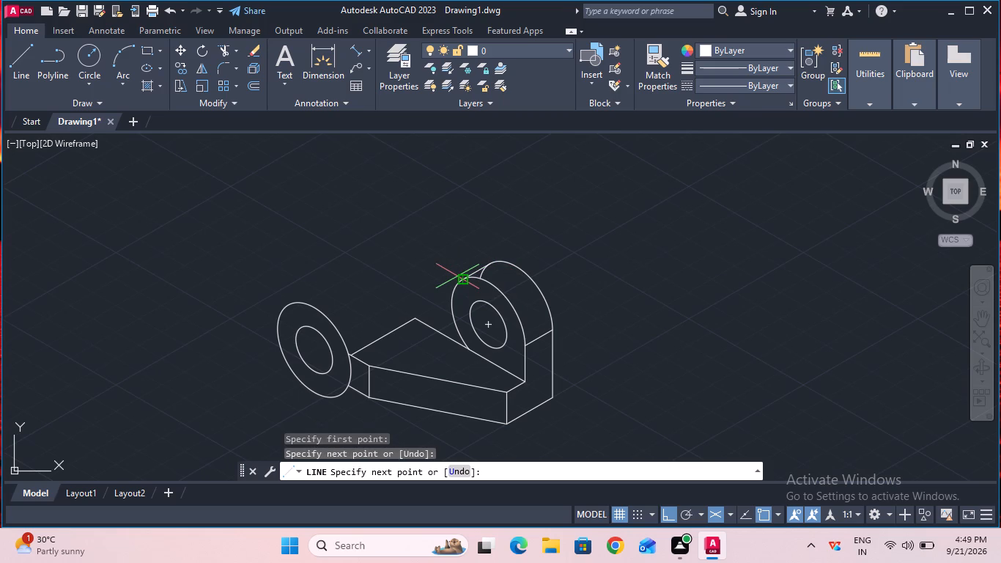
pyautogui.press('Escape')
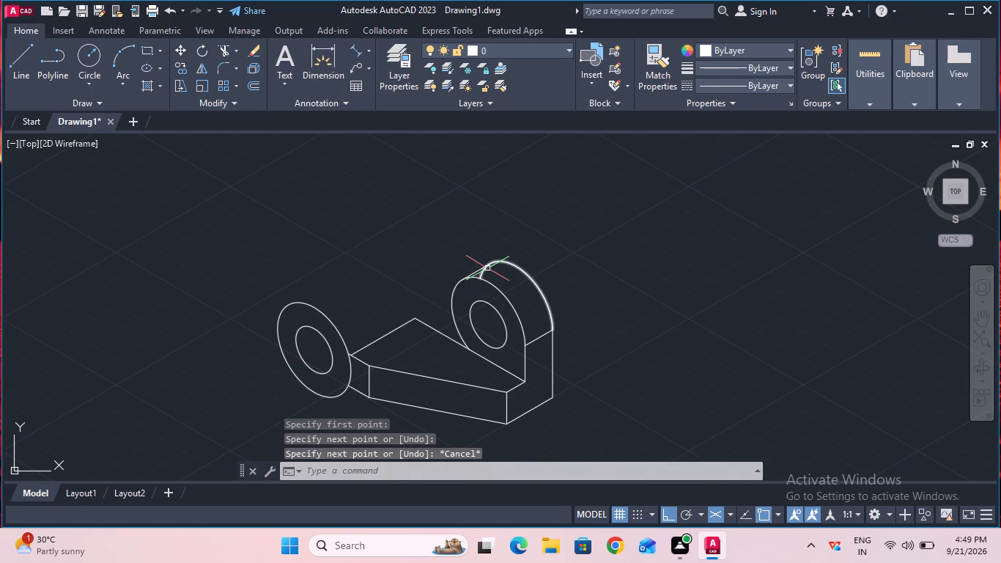
# Trim the short piece of the upright's rear arc lying between the joining line and the front arc.
pyautogui.keyDown('ctrl'); pyautogui.scroll(2, 487, 268); pyautogui.keyUp('ctrl')
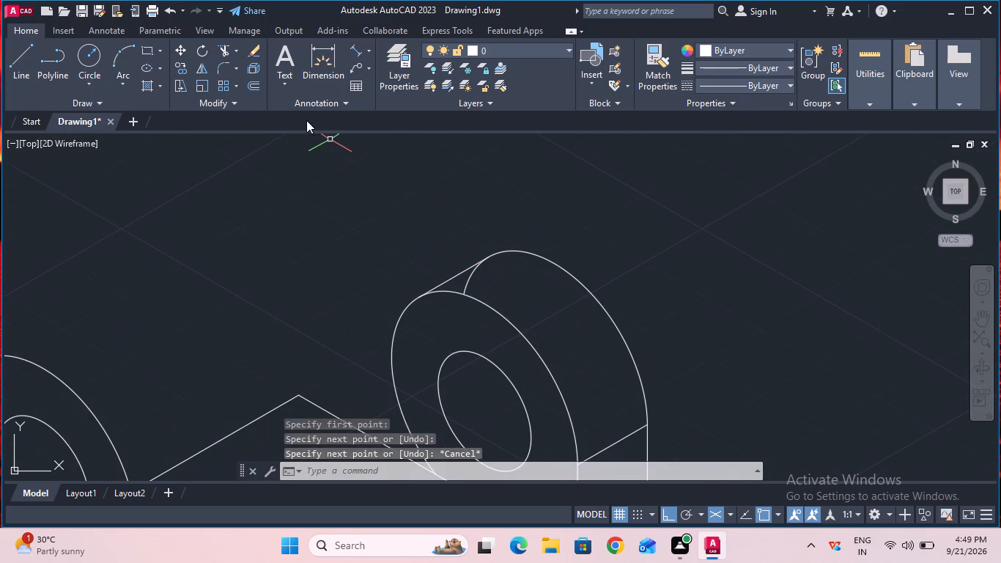
pyautogui.click(221, 46)
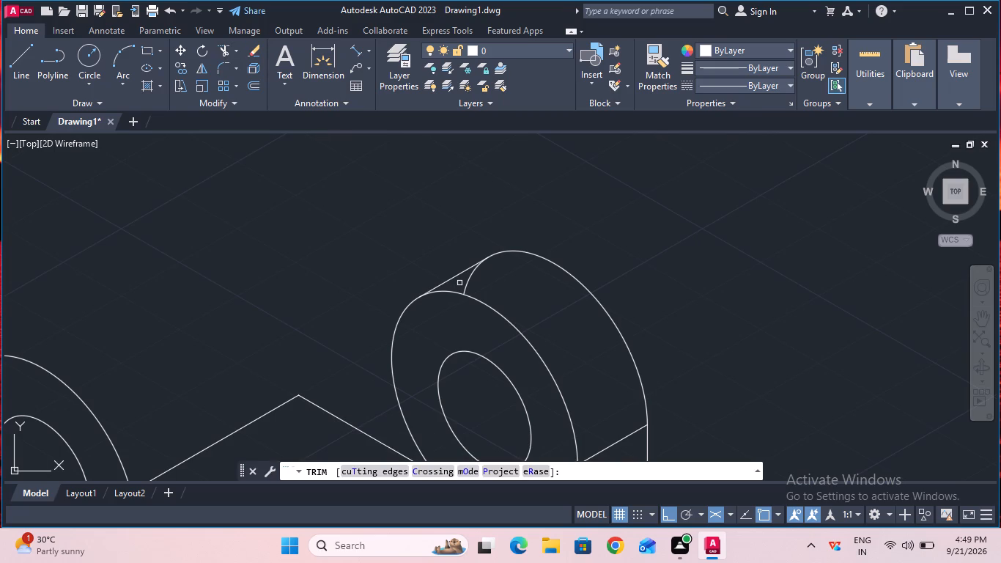
pyautogui.click(468, 283)
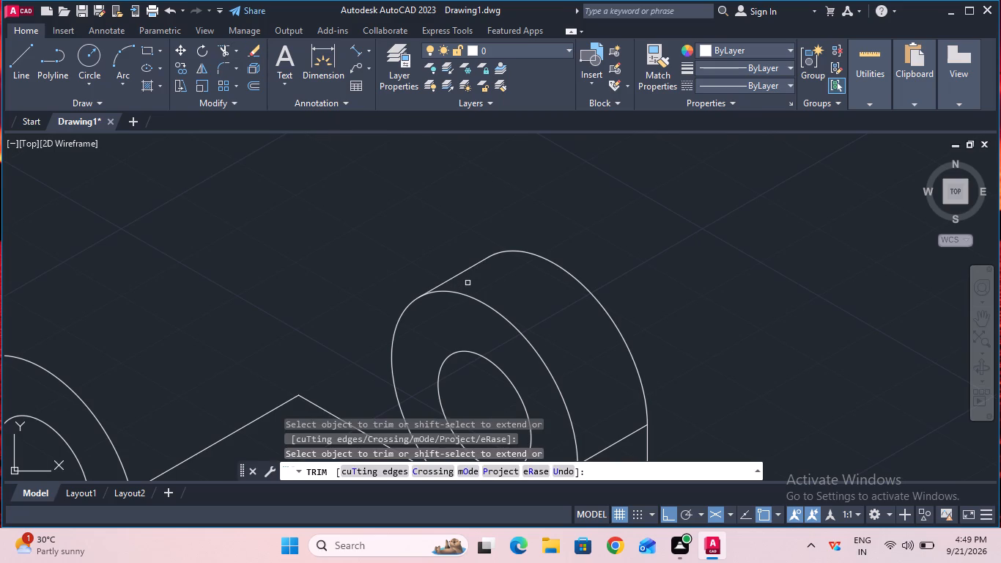
pyautogui.keyDown('ctrl'); pyautogui.scroll(-2, 468, 283); pyautogui.keyUp('ctrl')
pyautogui.hscroll(1, 468, 283)
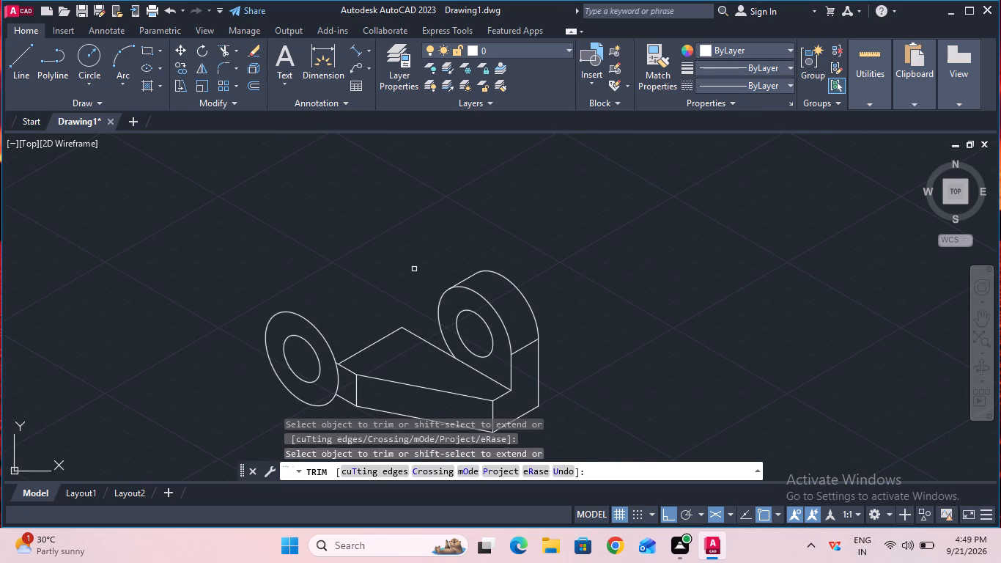
pyautogui.press('Escape')
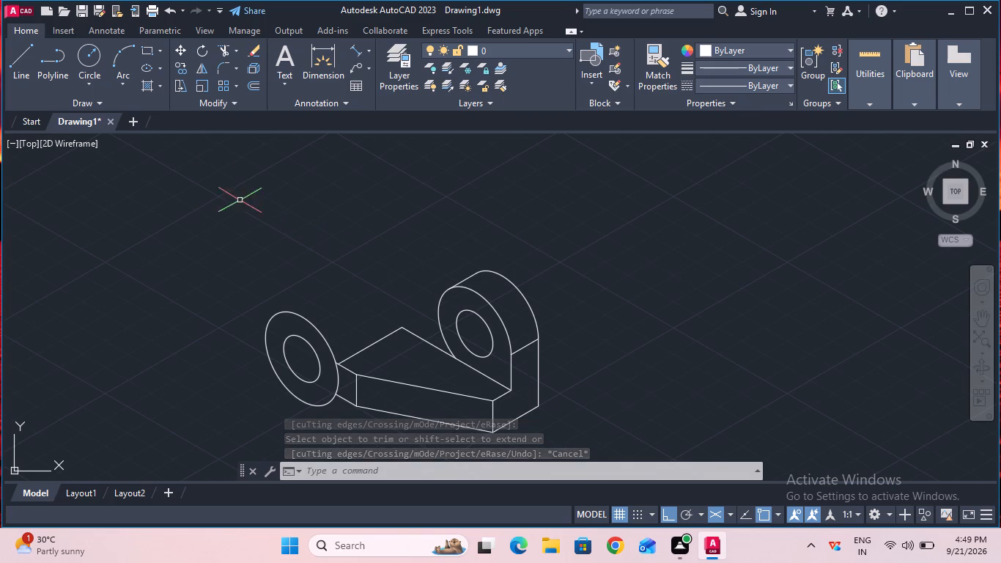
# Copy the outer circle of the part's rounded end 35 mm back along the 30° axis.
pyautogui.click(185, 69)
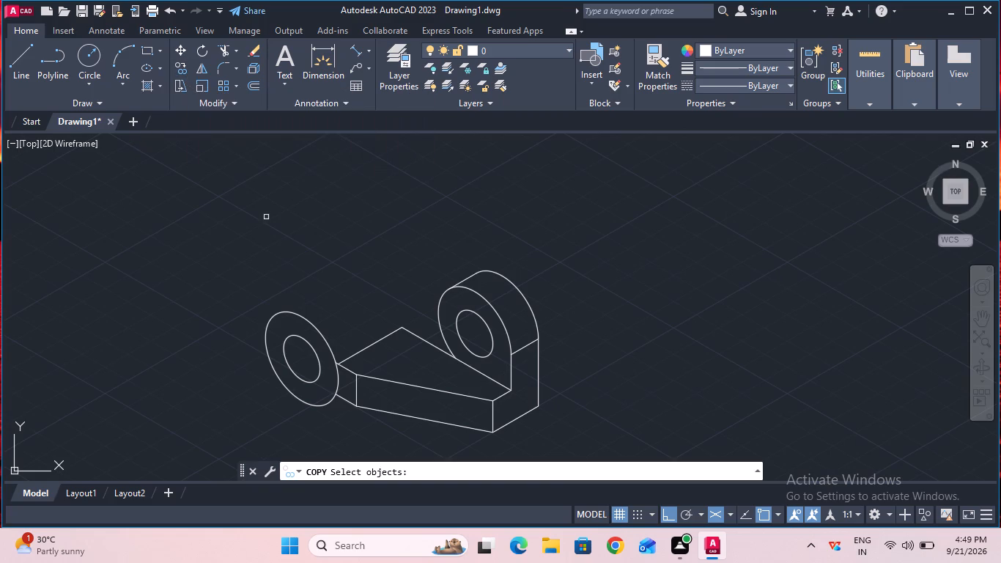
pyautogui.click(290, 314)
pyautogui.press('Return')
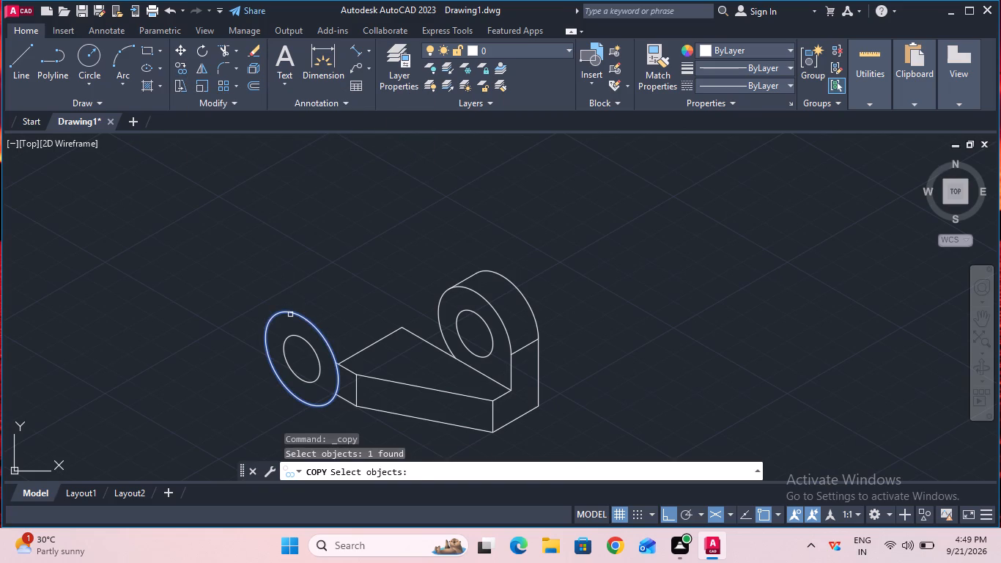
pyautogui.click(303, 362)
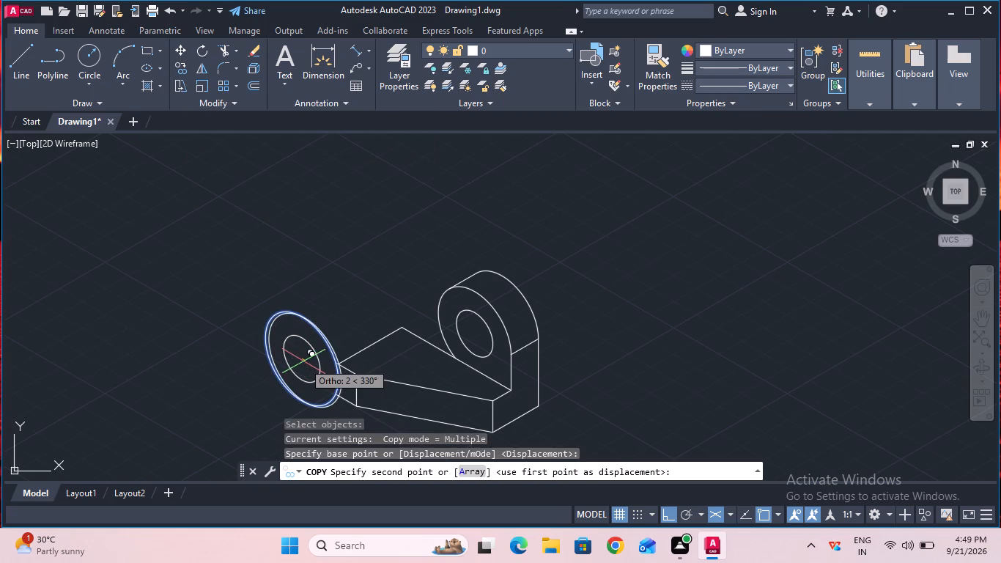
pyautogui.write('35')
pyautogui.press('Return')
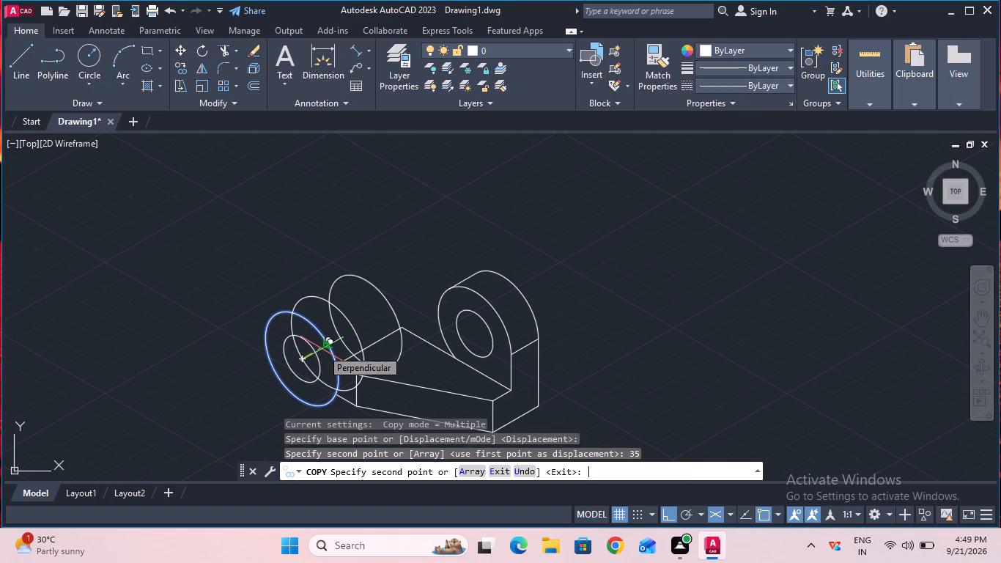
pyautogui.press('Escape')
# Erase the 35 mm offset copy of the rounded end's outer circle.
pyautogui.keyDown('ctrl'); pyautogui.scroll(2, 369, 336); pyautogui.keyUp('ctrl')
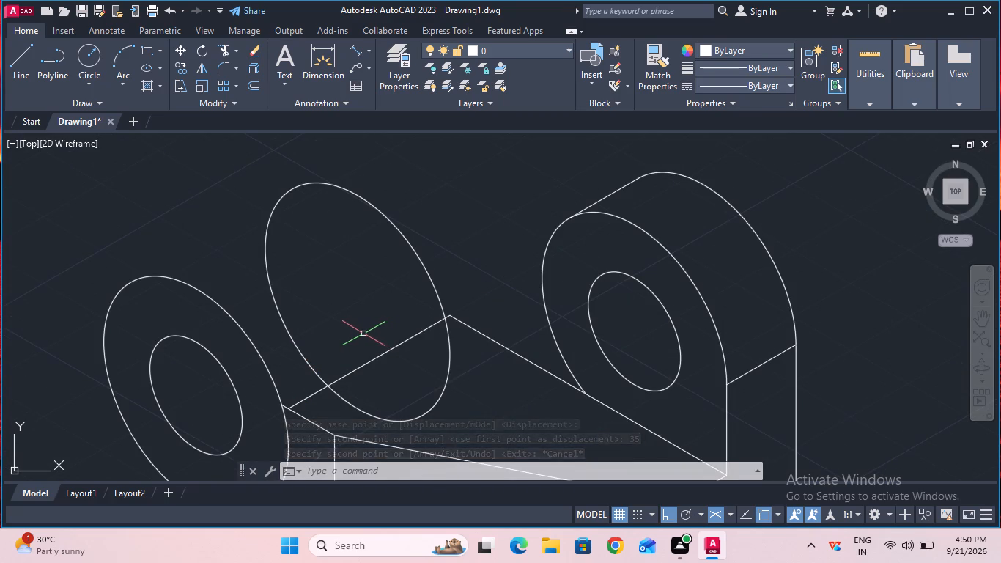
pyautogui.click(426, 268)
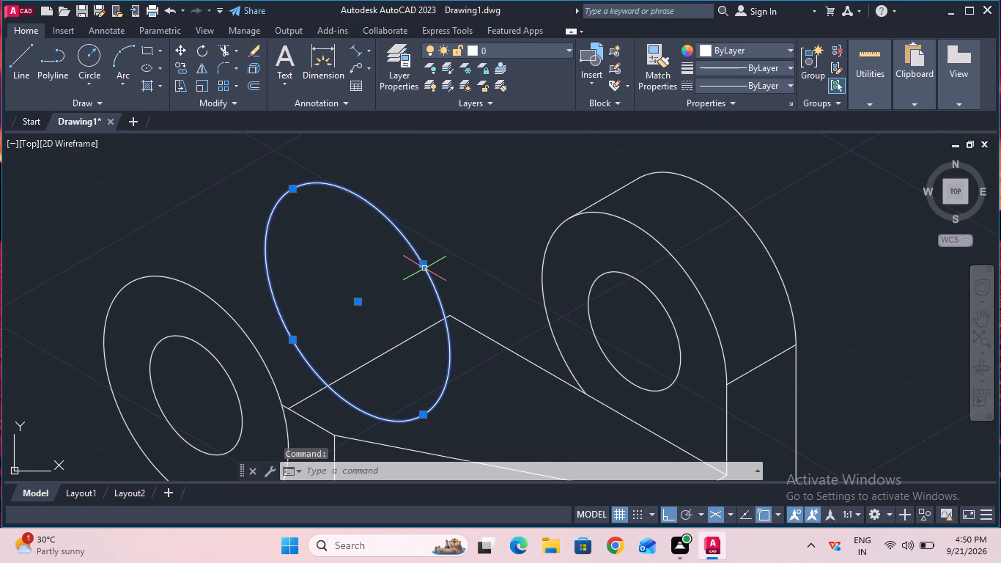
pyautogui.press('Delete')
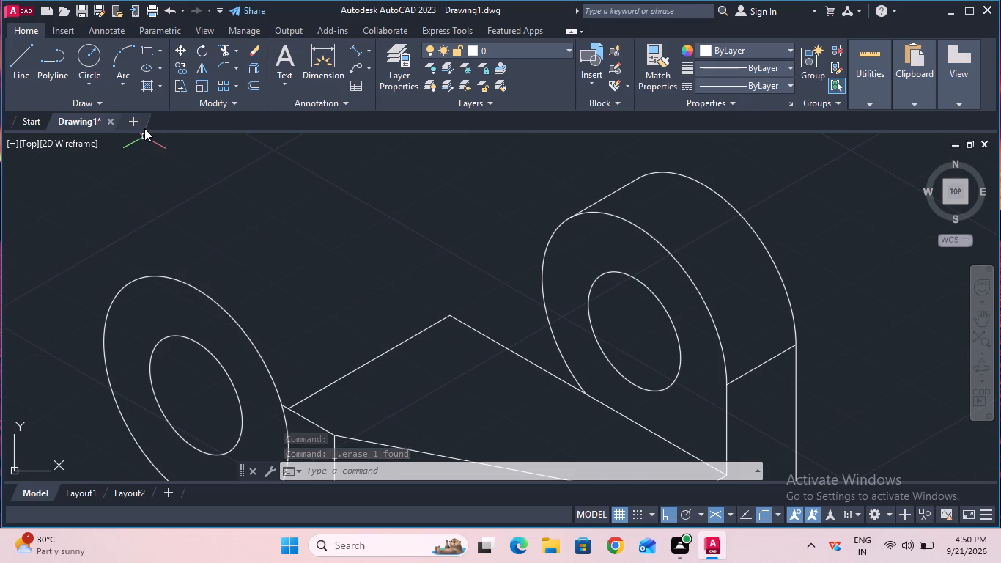
# Move the rounded end's outer circle and hole together so the outer circle's edge meets the near corner of the plate's top face.
pyautogui.click(185, 48)
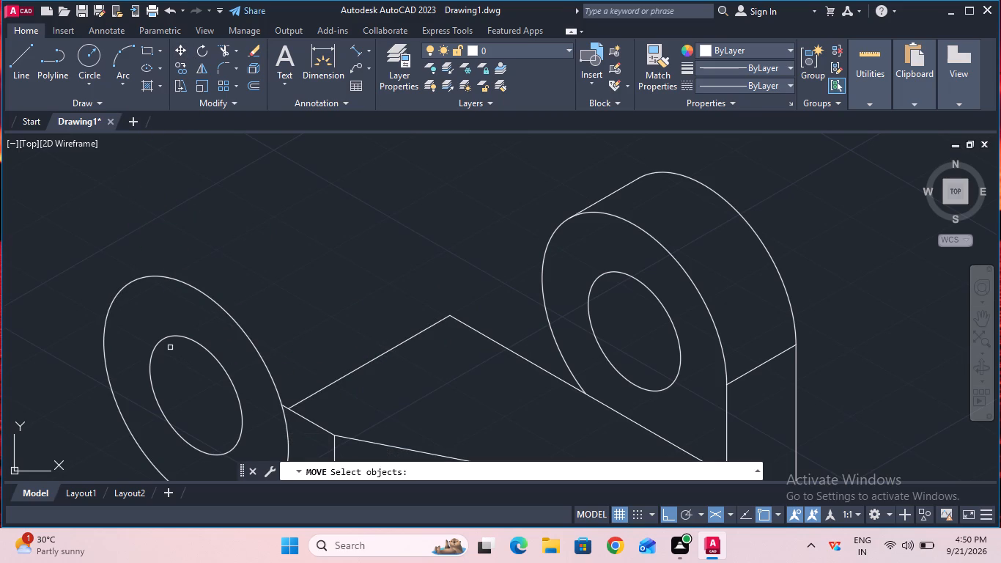
pyautogui.click(124, 289)
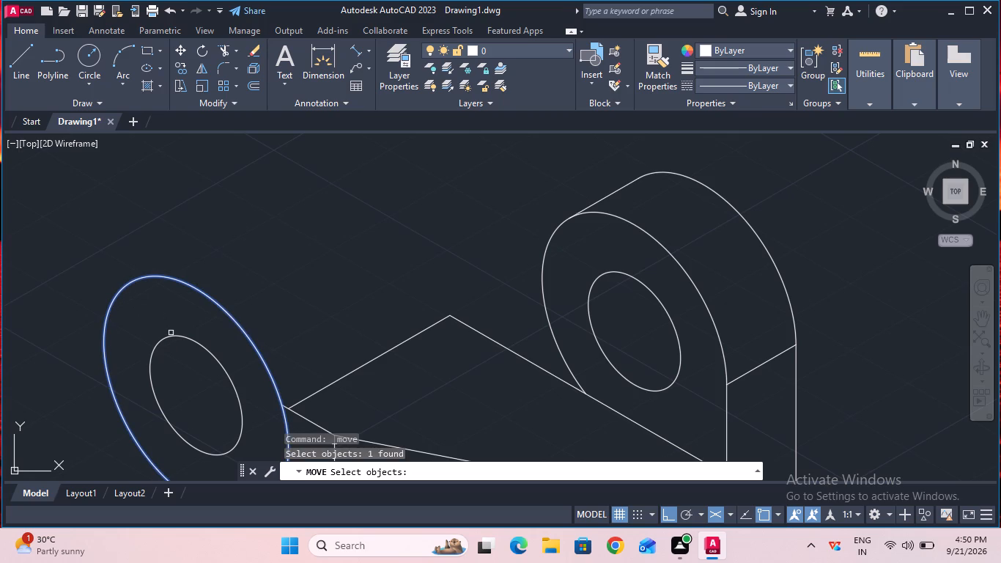
pyautogui.keyDown('shift'); pyautogui.click(171, 334); pyautogui.keyUp('shift')
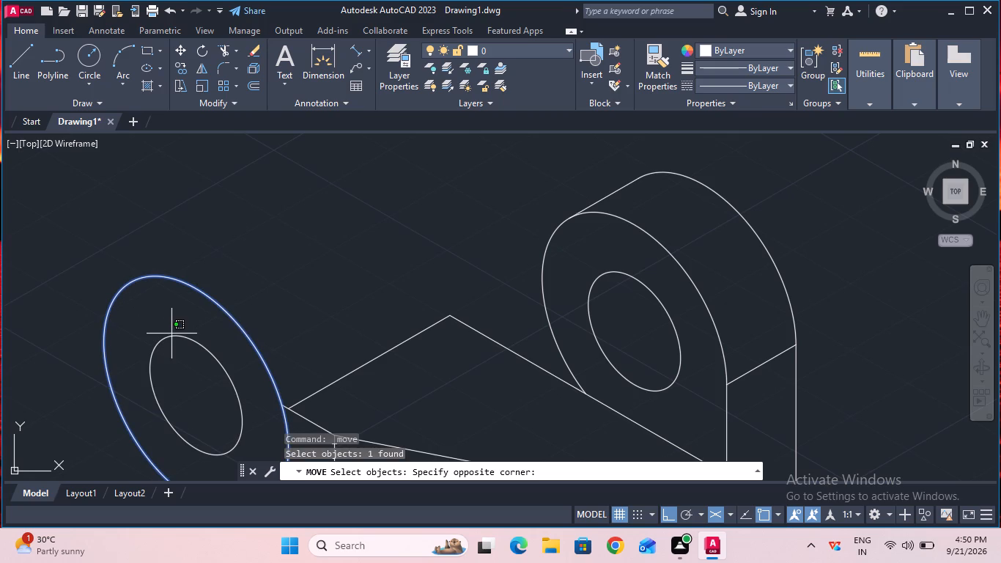
pyautogui.press('Escape')
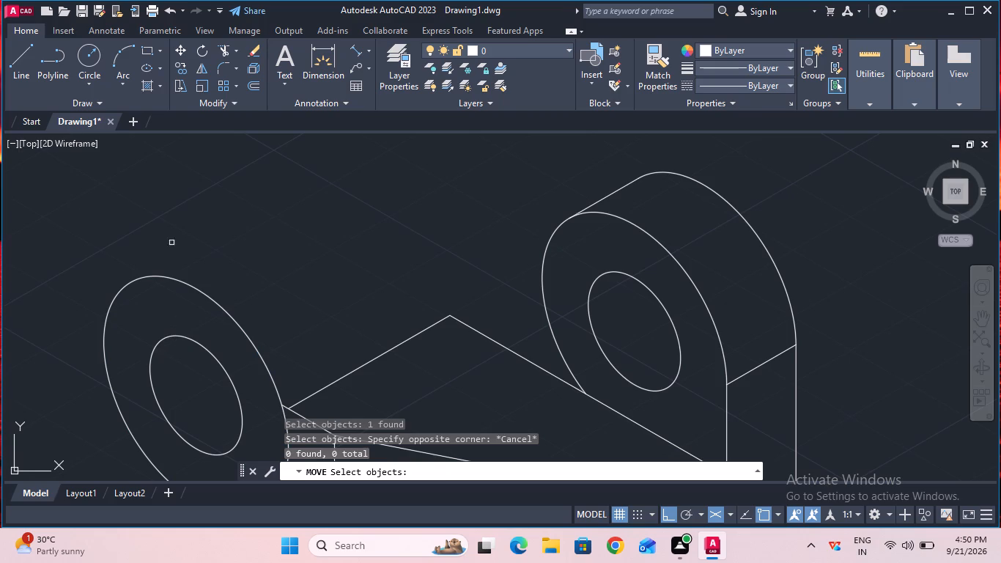
pyautogui.click(180, 280)
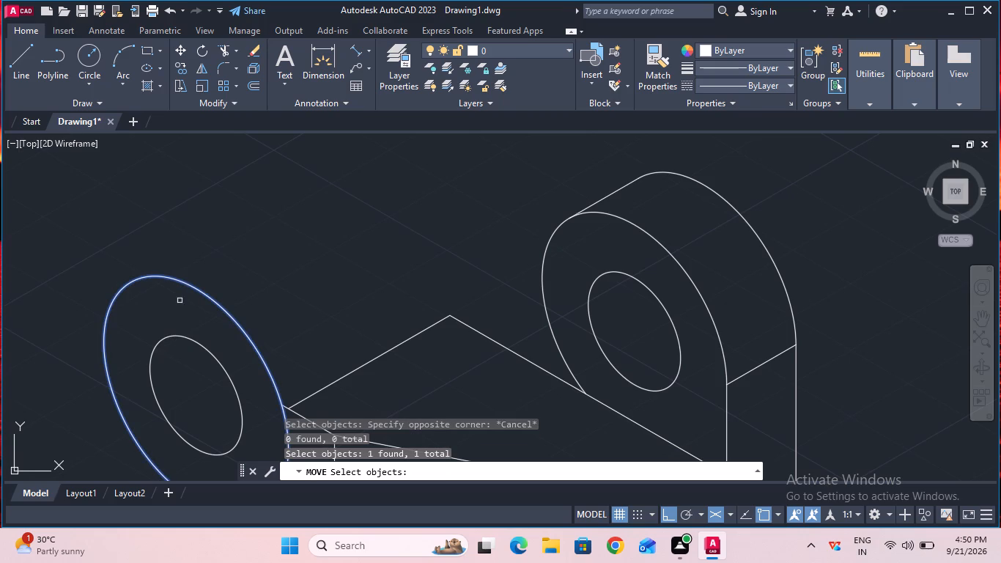
pyautogui.keyDown('shift'); pyautogui.click(185, 337); pyautogui.keyUp('shift')
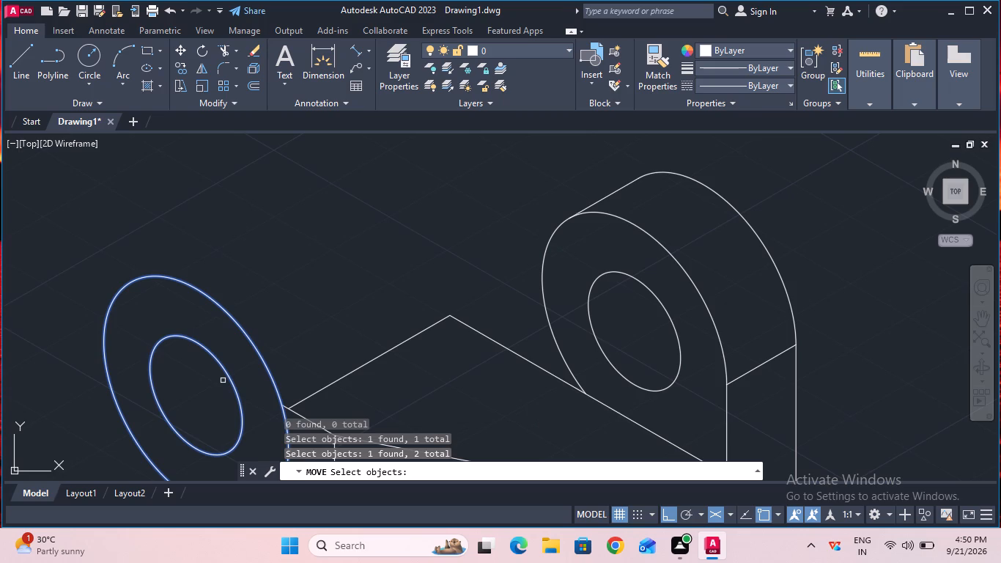
pyautogui.press('Return')
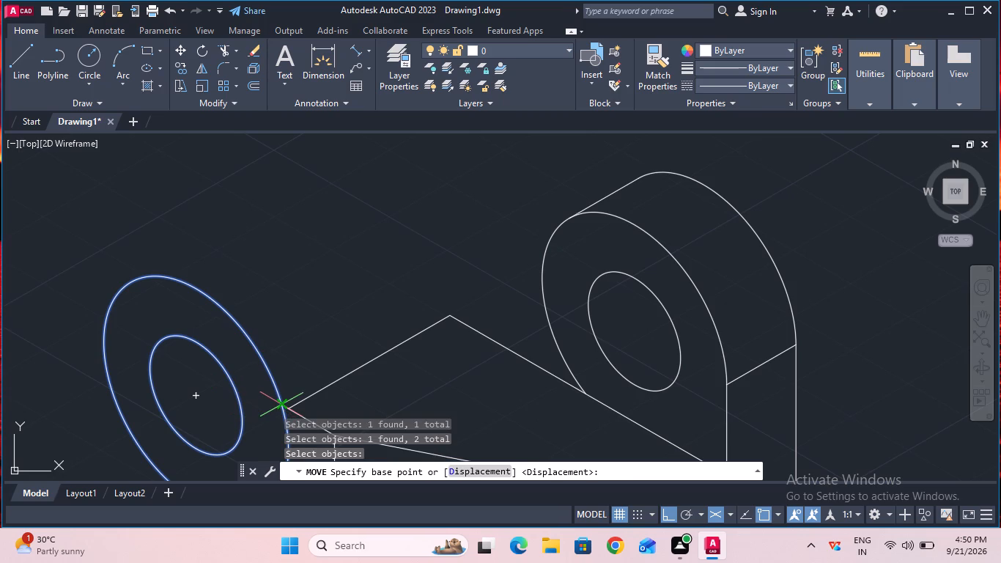
pyautogui.click(280, 407)
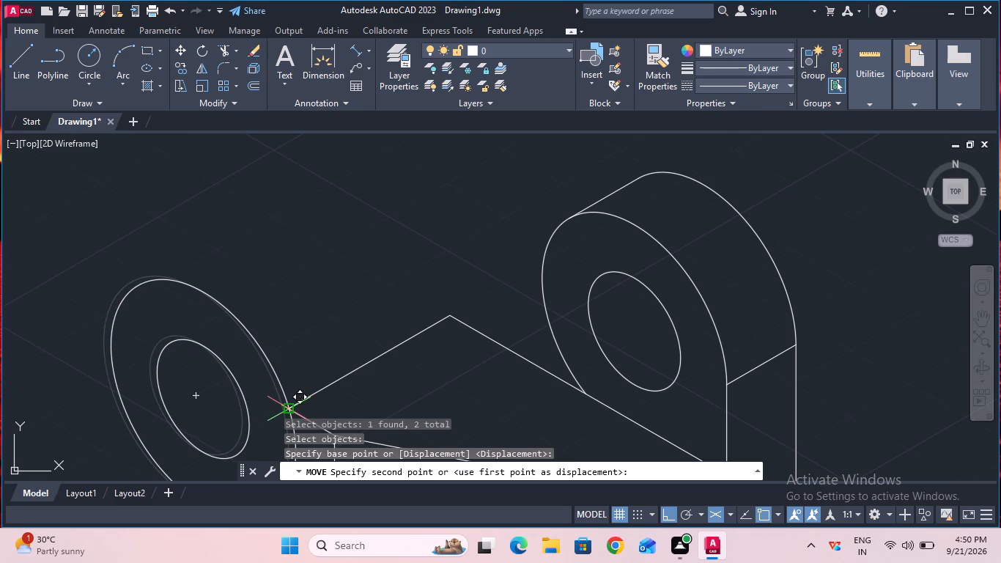
pyautogui.click(289, 409)
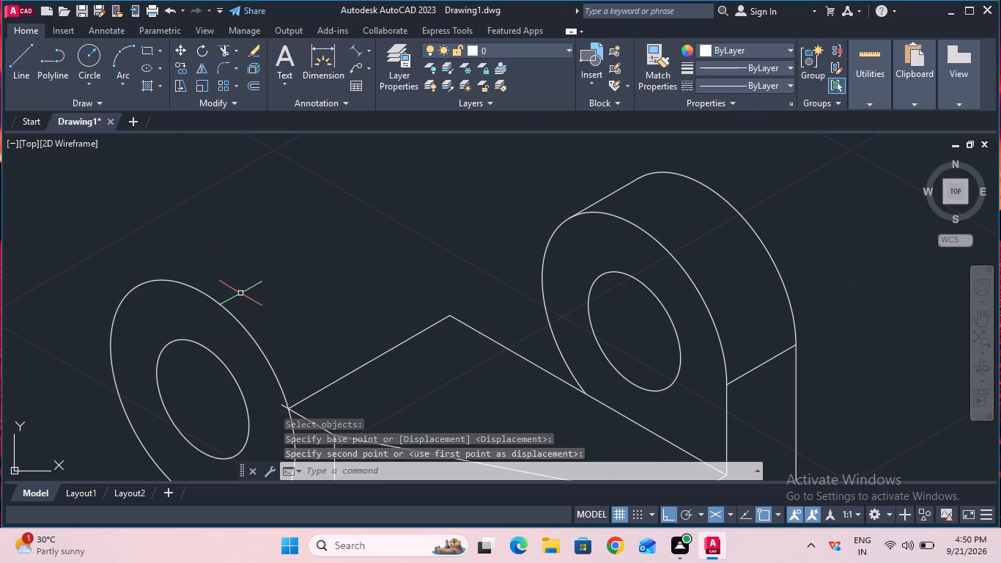
pyautogui.press('Escape')
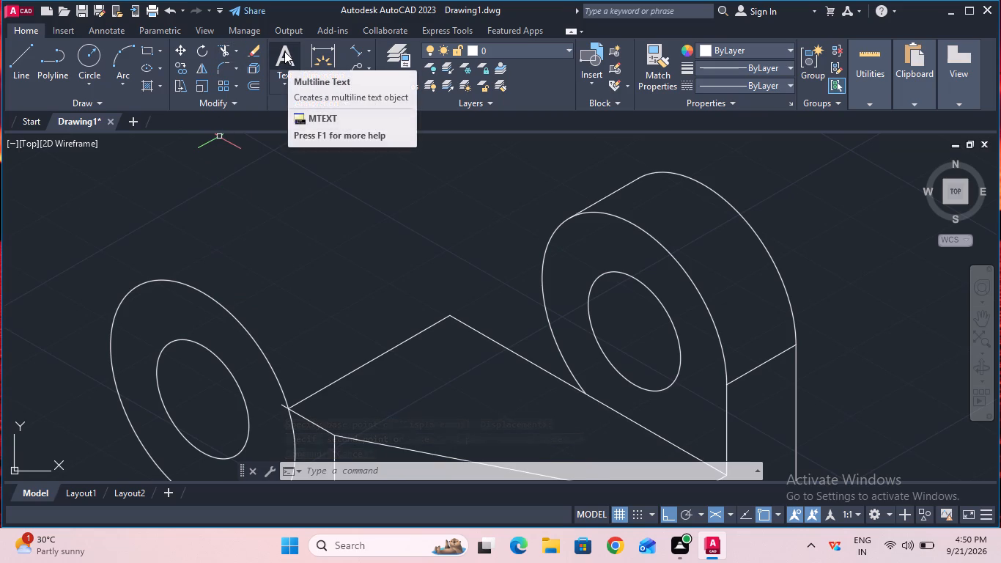
# Trim the short line stub extending past the plate's corner into the moved outer circle.
pyautogui.click(224, 54)
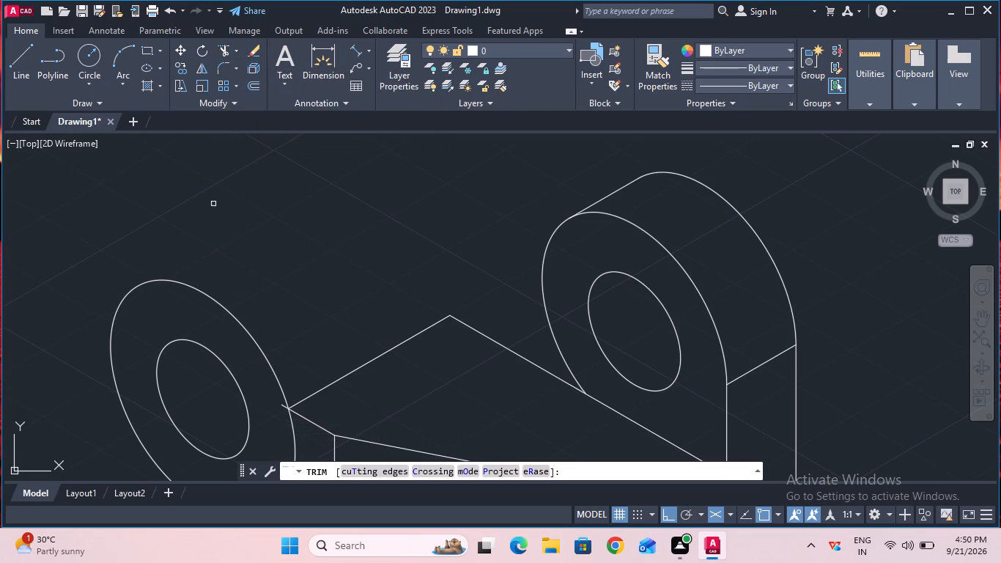
pyautogui.click(281, 407)
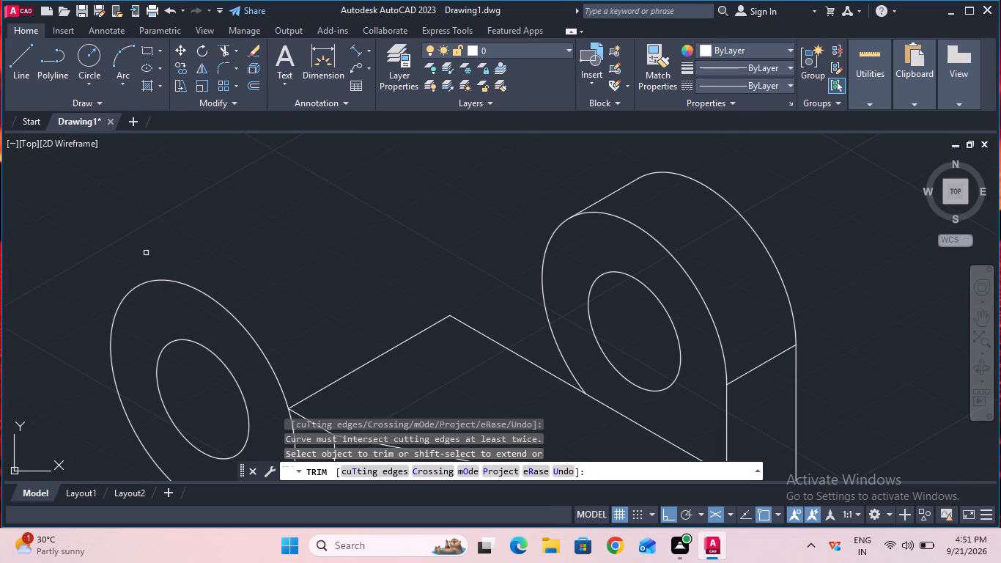
pyautogui.press('Escape')
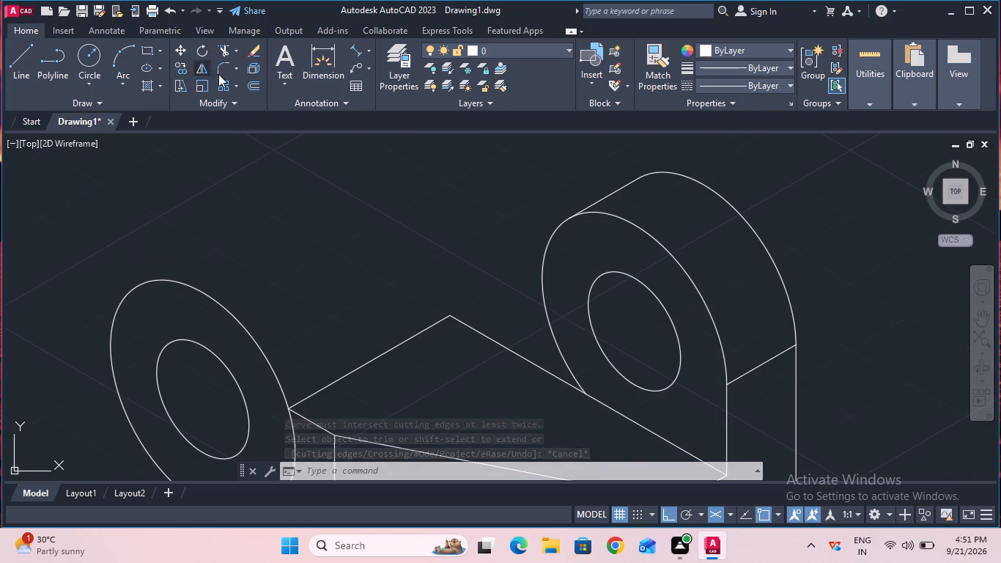
# Copy the moved outer circle of the rounded end 35 mm back along the 30° axis.
pyautogui.click(180, 69)
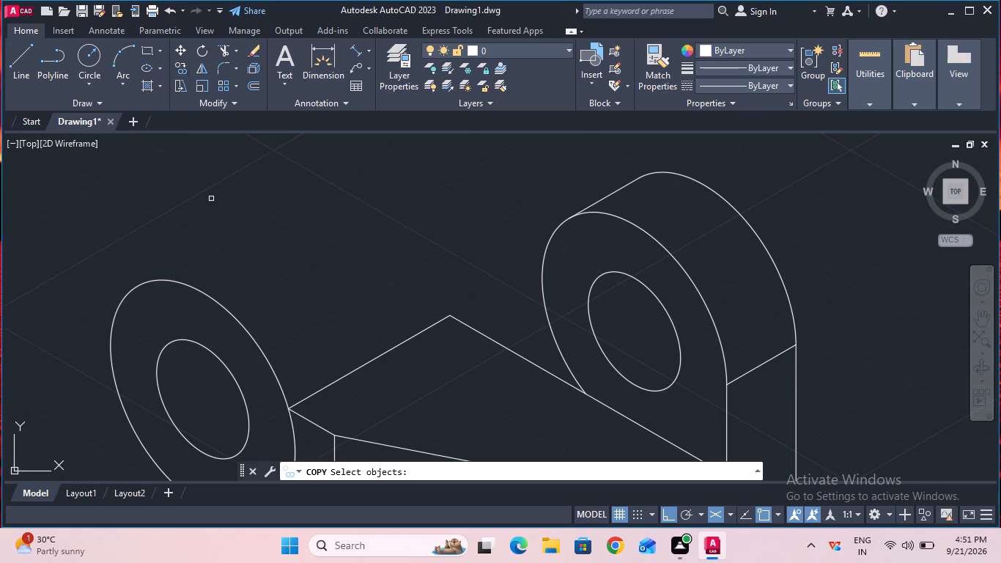
pyautogui.click(218, 301)
pyautogui.press('Return')
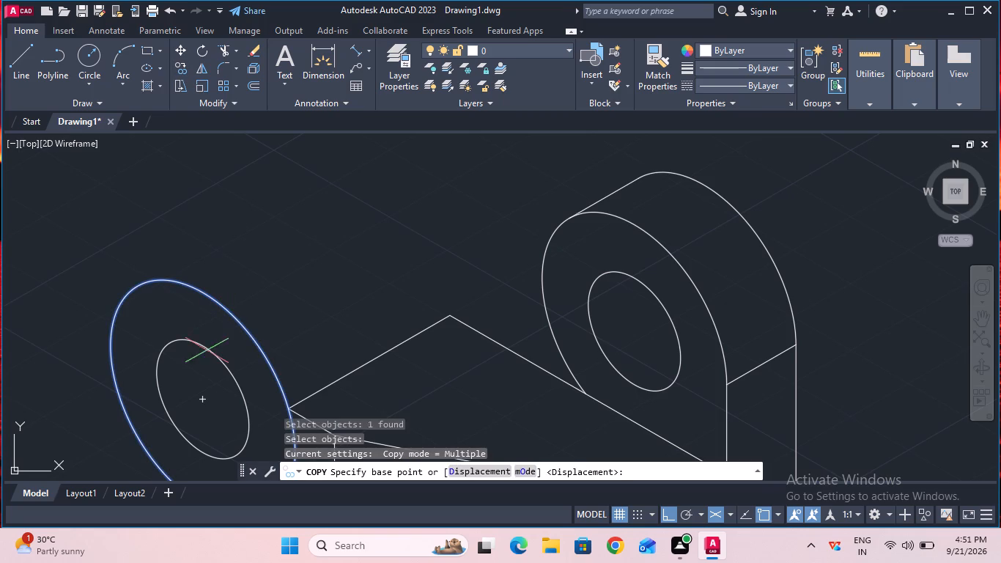
pyautogui.click(199, 405)
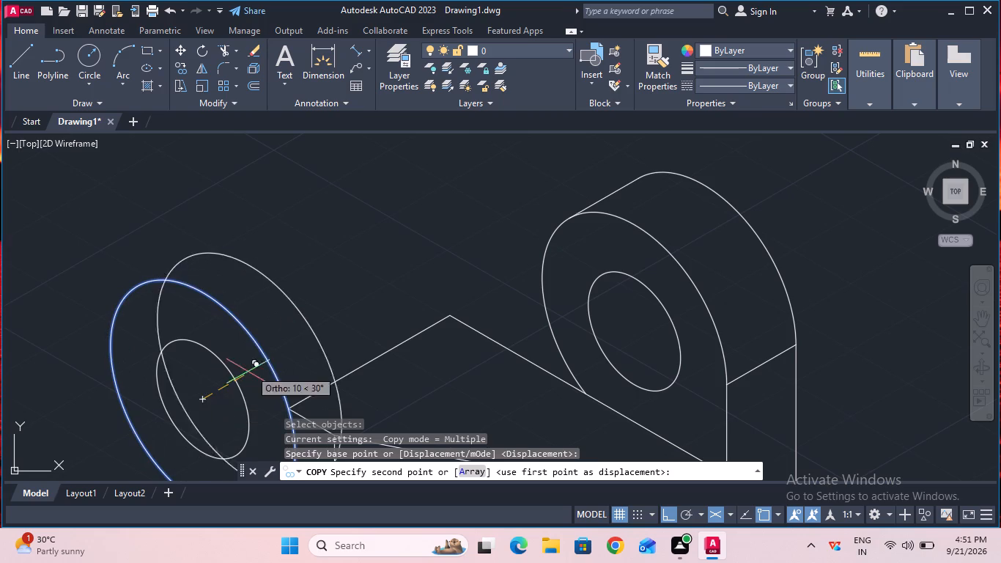
pyautogui.write('35')
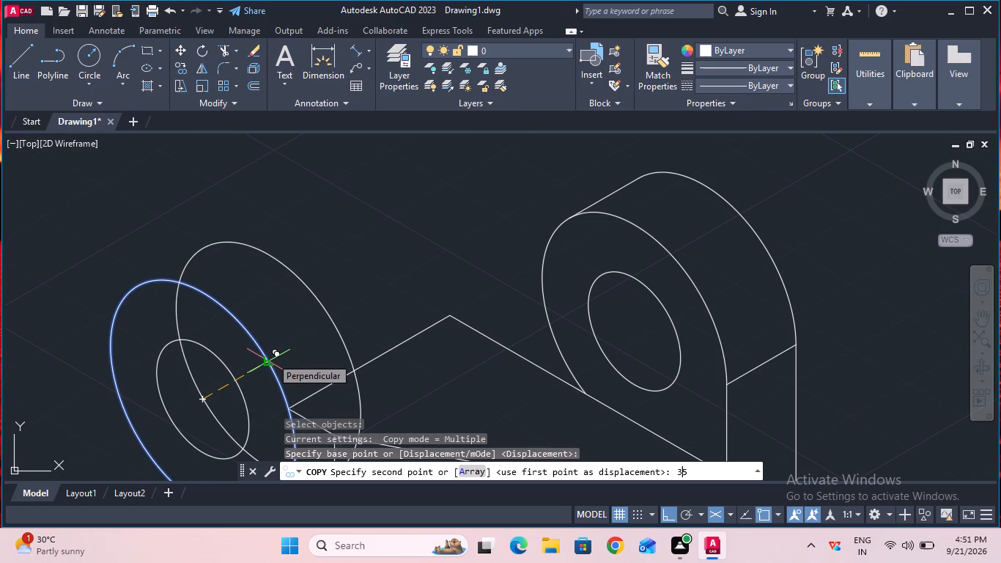
pyautogui.press('Return')
pyautogui.press('Escape')
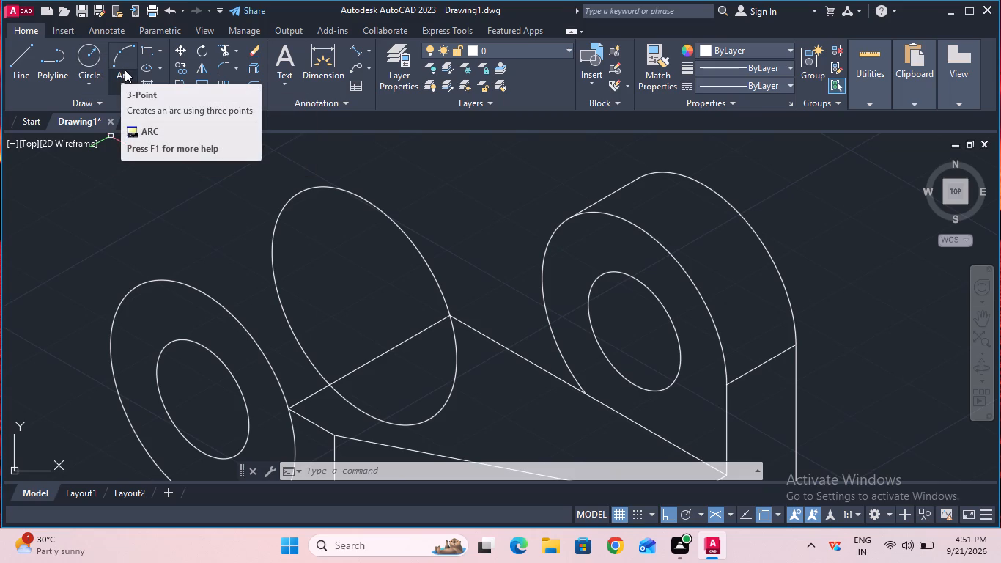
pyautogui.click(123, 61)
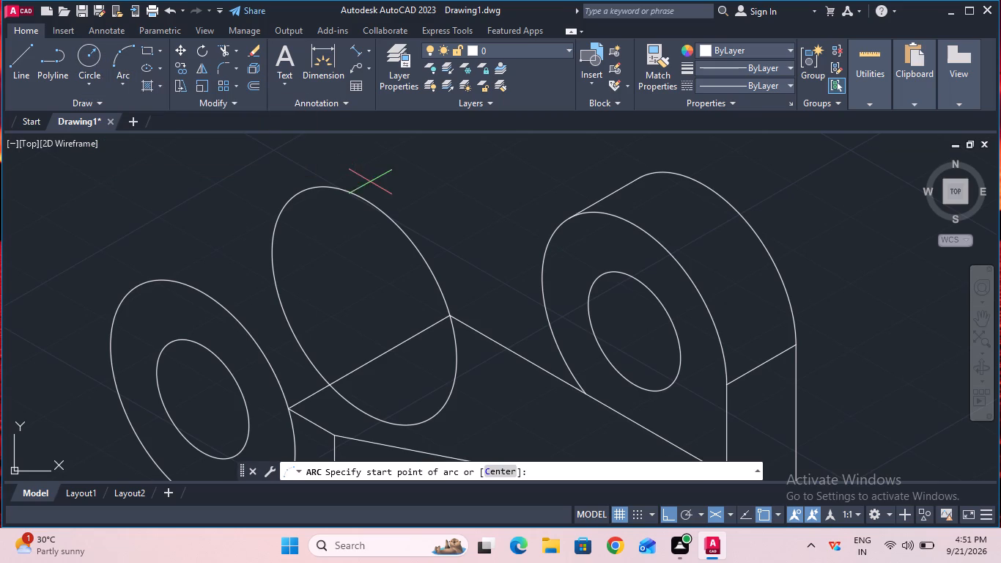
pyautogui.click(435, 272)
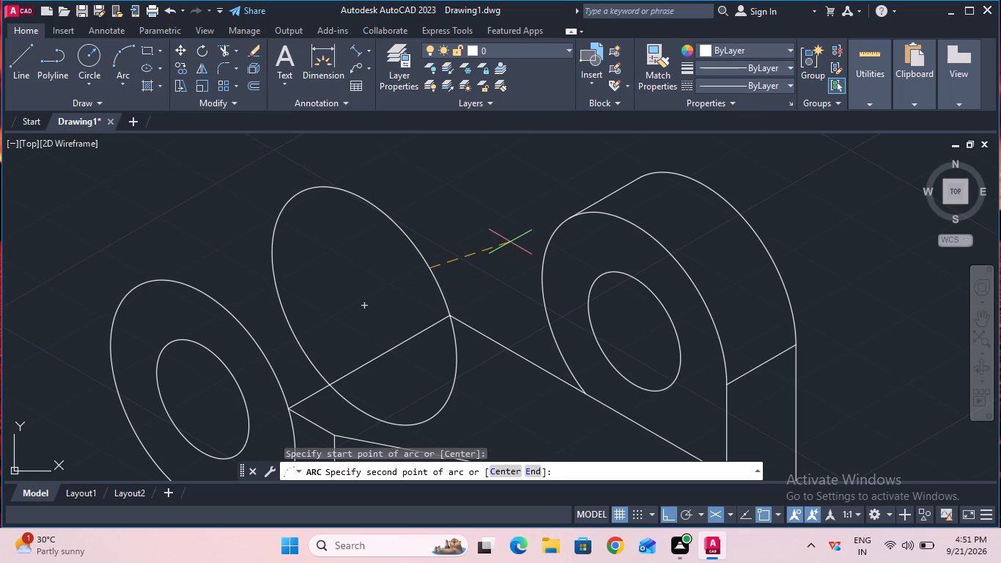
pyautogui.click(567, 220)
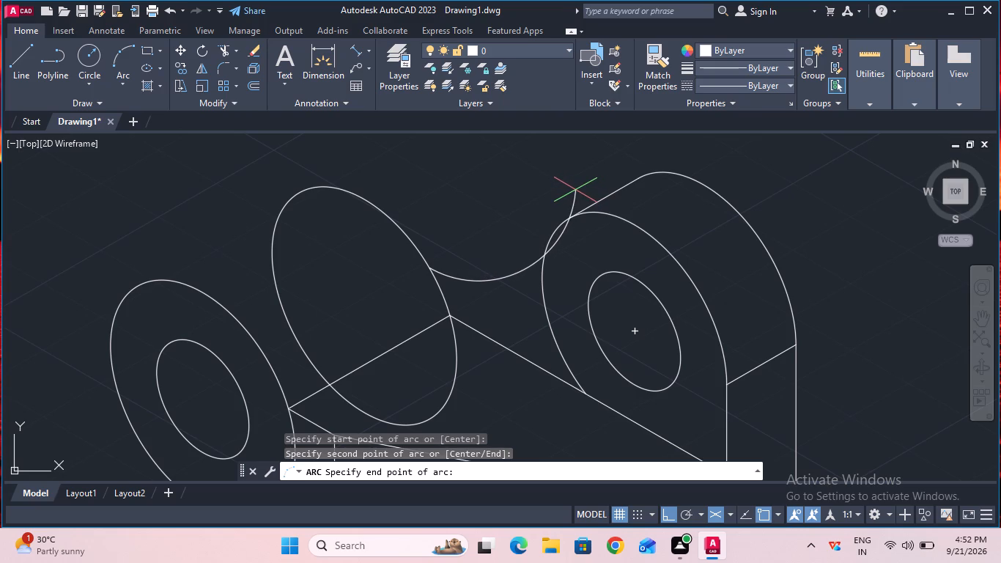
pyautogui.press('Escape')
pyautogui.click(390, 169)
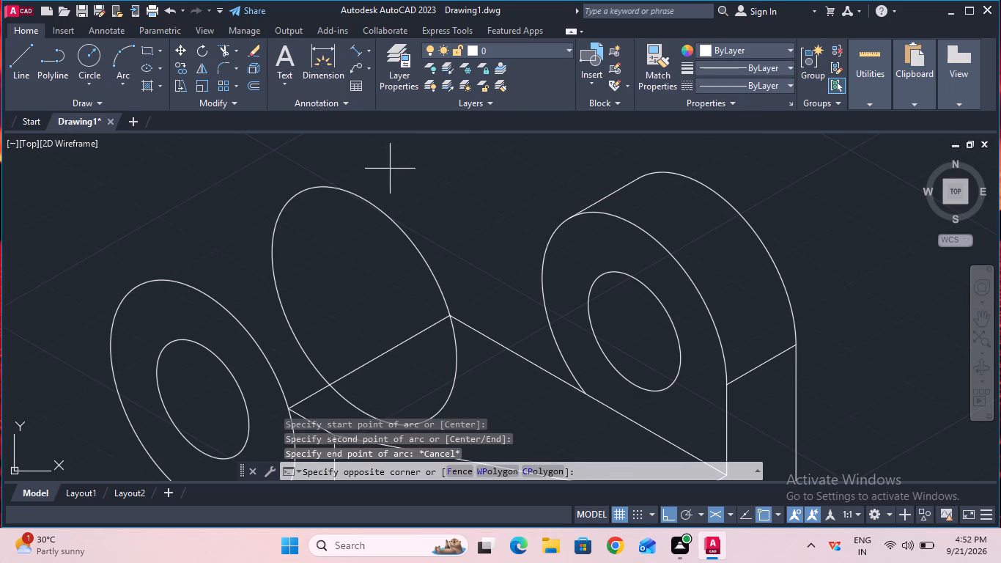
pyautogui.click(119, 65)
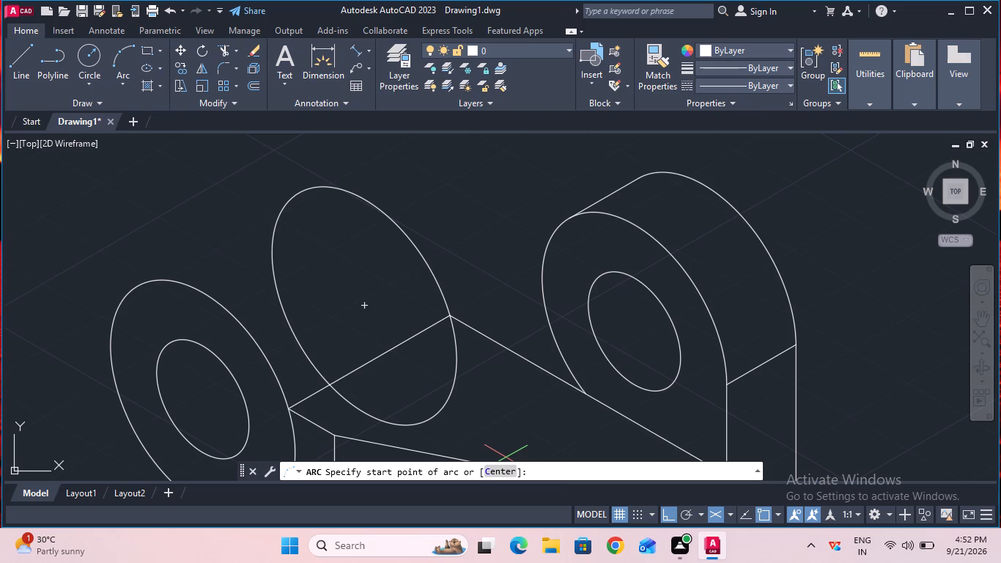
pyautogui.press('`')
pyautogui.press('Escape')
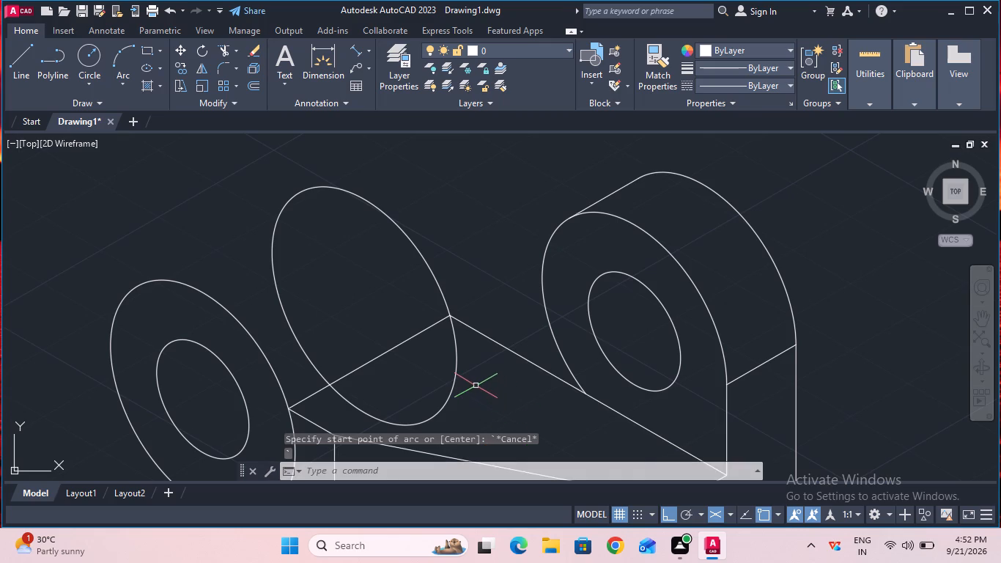
# Trim the lower portion of the copied rear circle that crosses the plate's top face, using the 30° plate edge as the boundary.
pyautogui.click(224, 51)
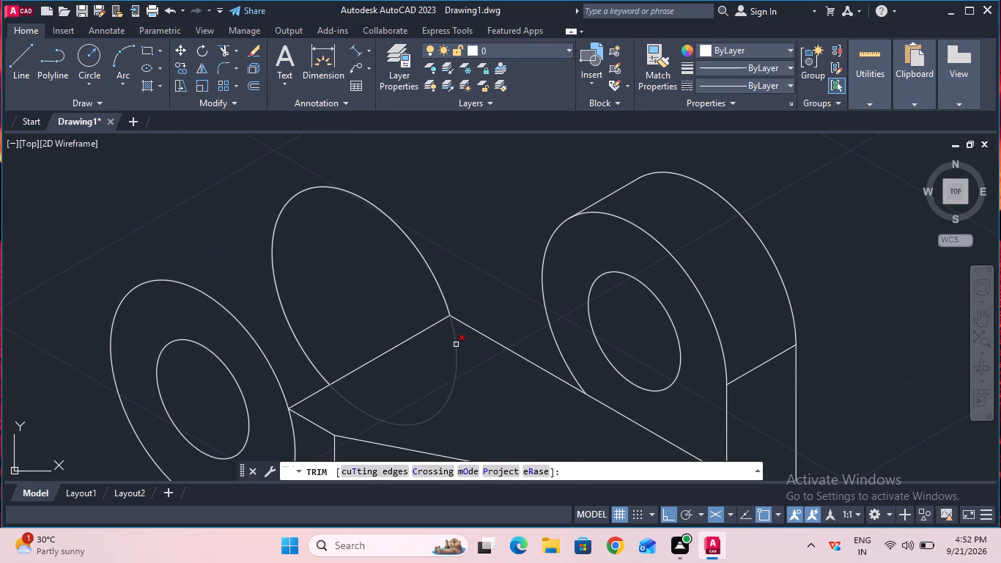
pyautogui.click(456, 345)
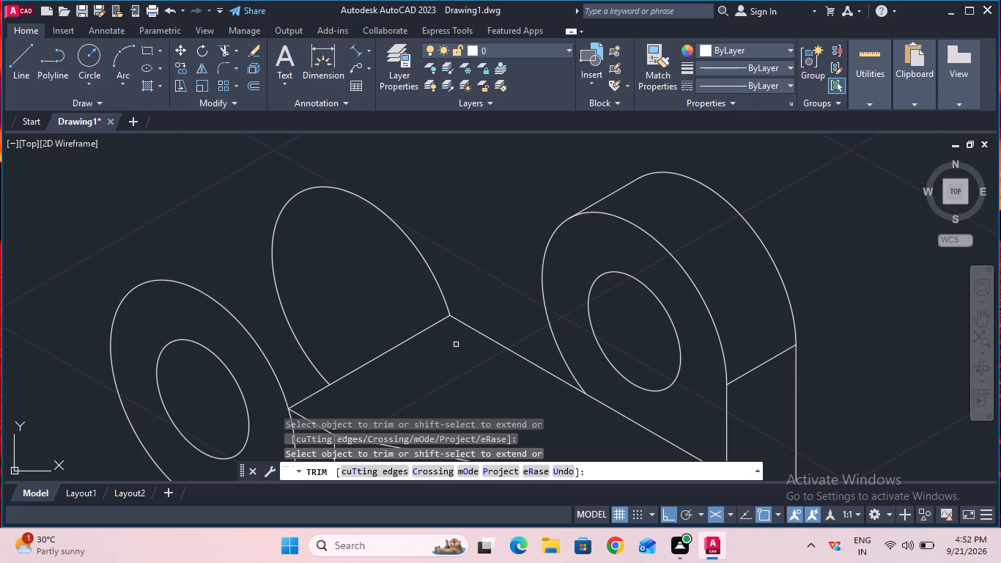
pyautogui.press('Escape')
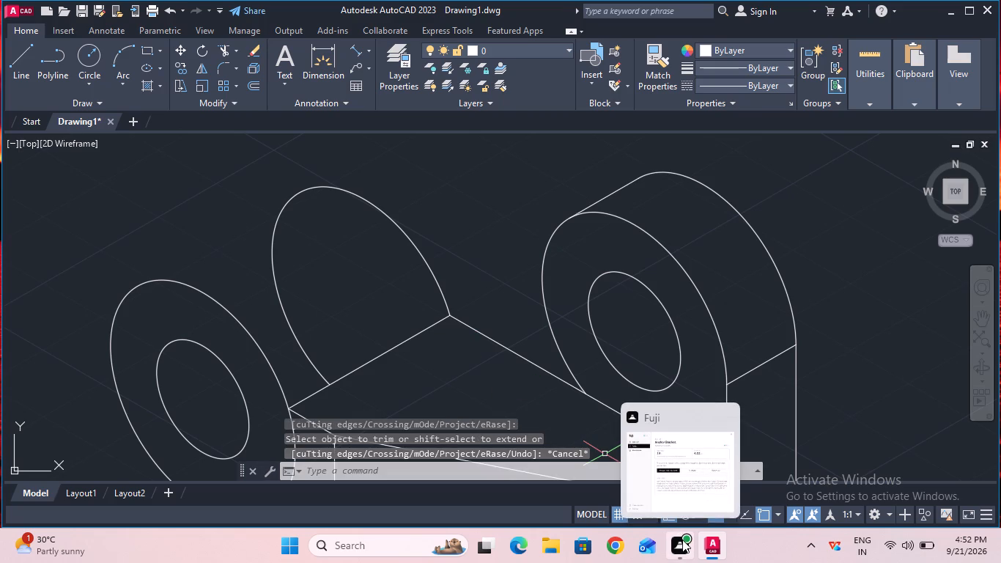
pyautogui.click(735, 533)
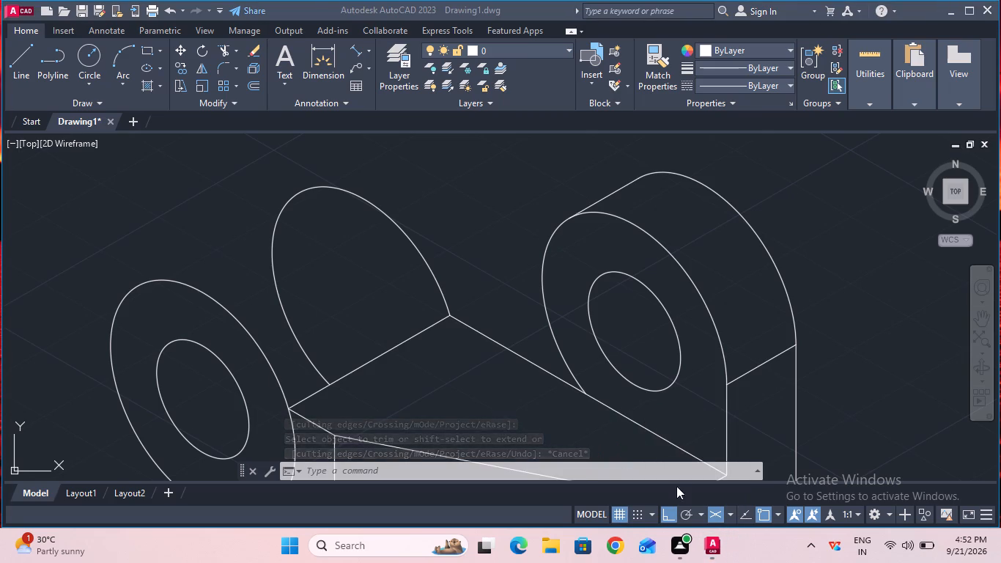
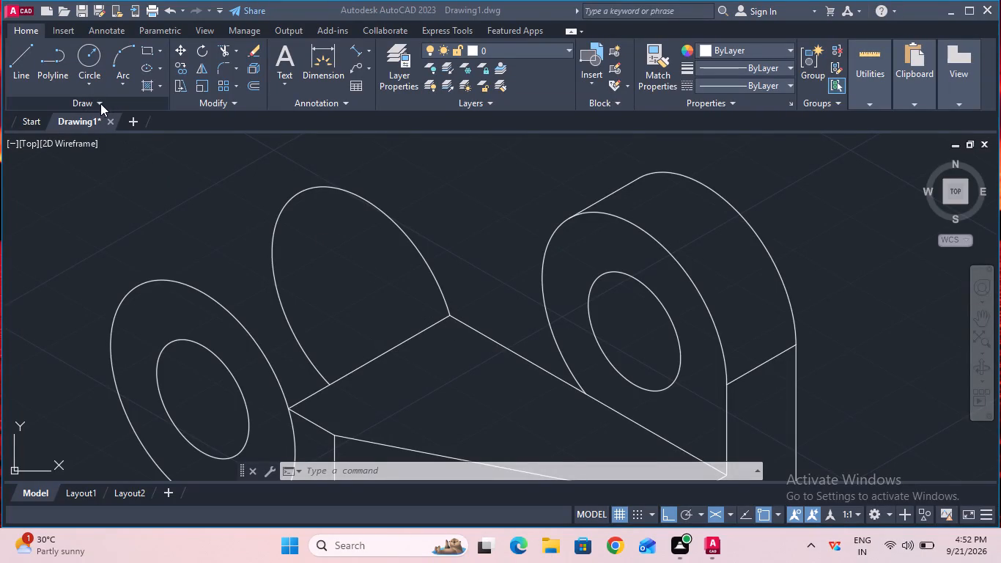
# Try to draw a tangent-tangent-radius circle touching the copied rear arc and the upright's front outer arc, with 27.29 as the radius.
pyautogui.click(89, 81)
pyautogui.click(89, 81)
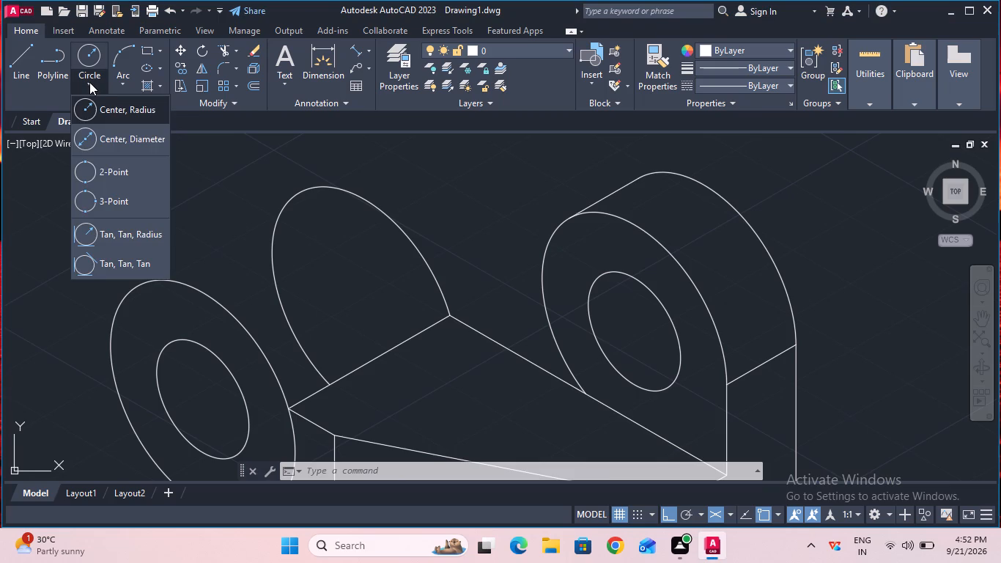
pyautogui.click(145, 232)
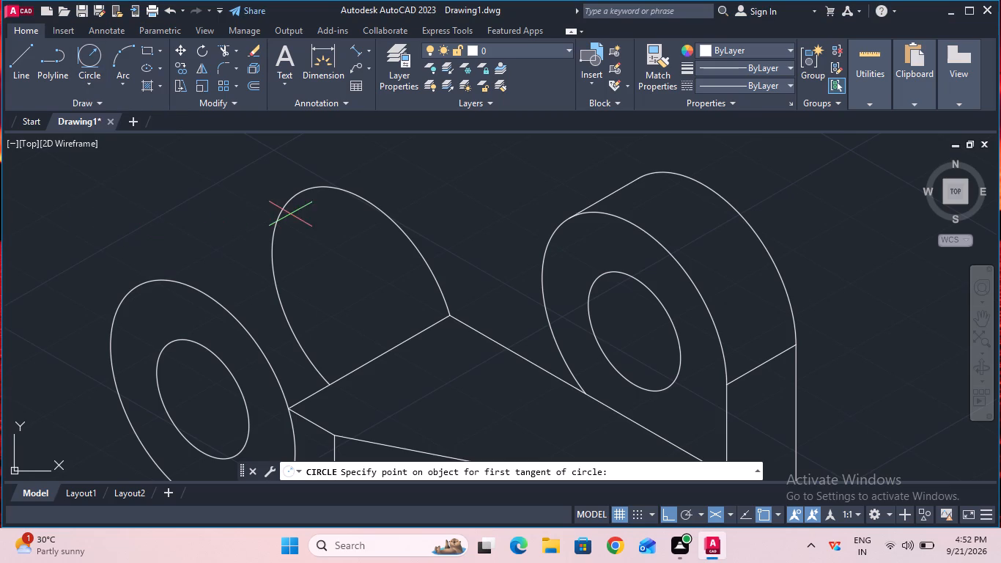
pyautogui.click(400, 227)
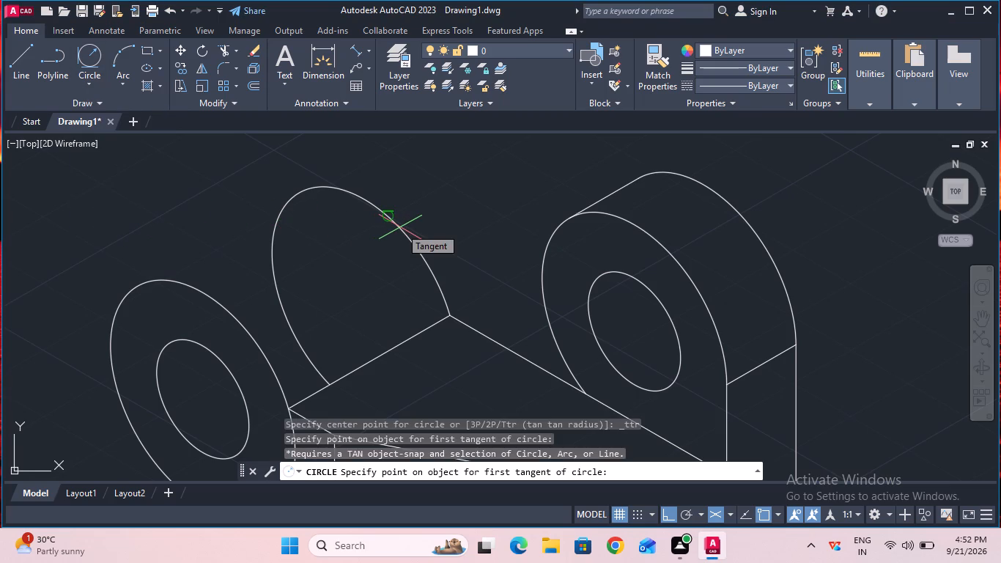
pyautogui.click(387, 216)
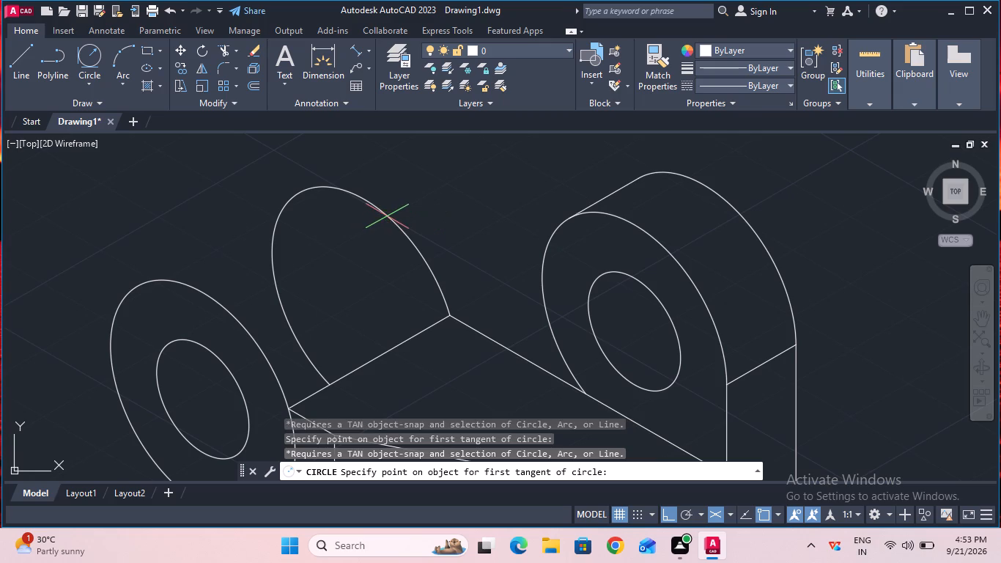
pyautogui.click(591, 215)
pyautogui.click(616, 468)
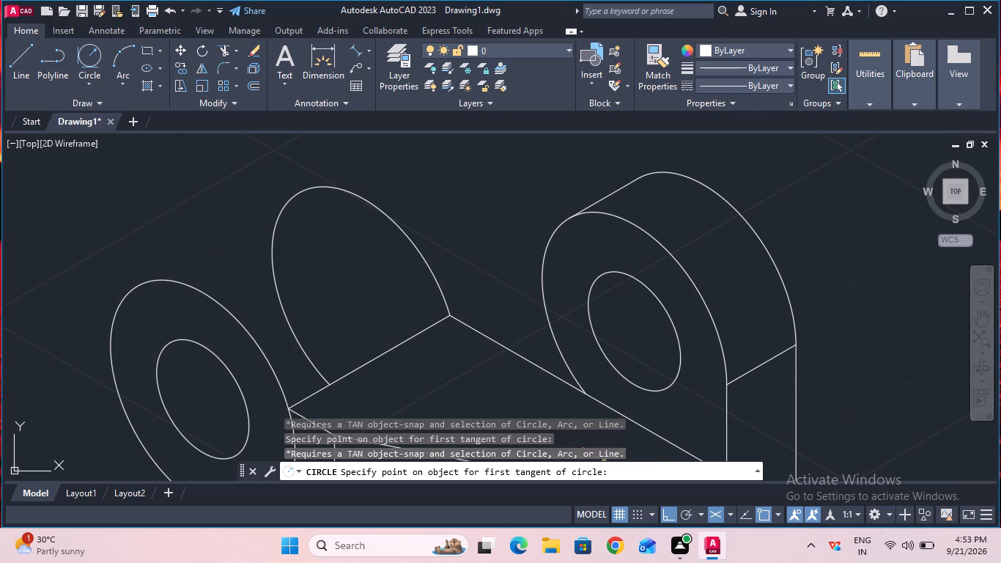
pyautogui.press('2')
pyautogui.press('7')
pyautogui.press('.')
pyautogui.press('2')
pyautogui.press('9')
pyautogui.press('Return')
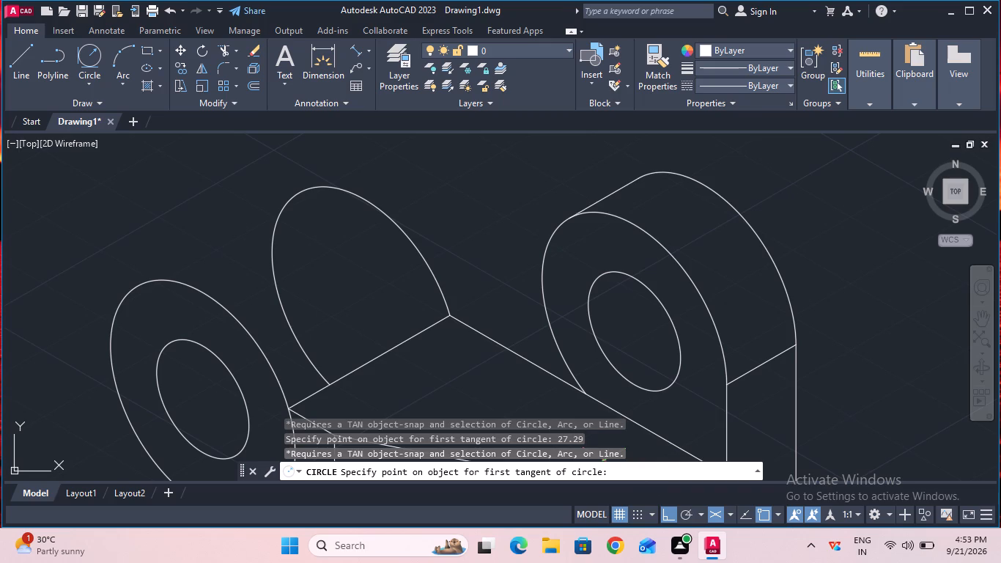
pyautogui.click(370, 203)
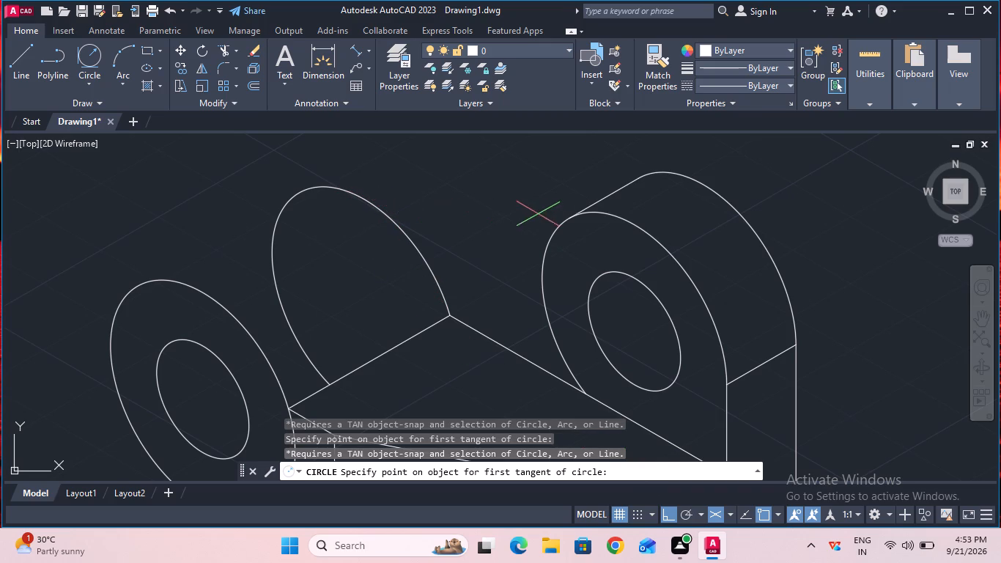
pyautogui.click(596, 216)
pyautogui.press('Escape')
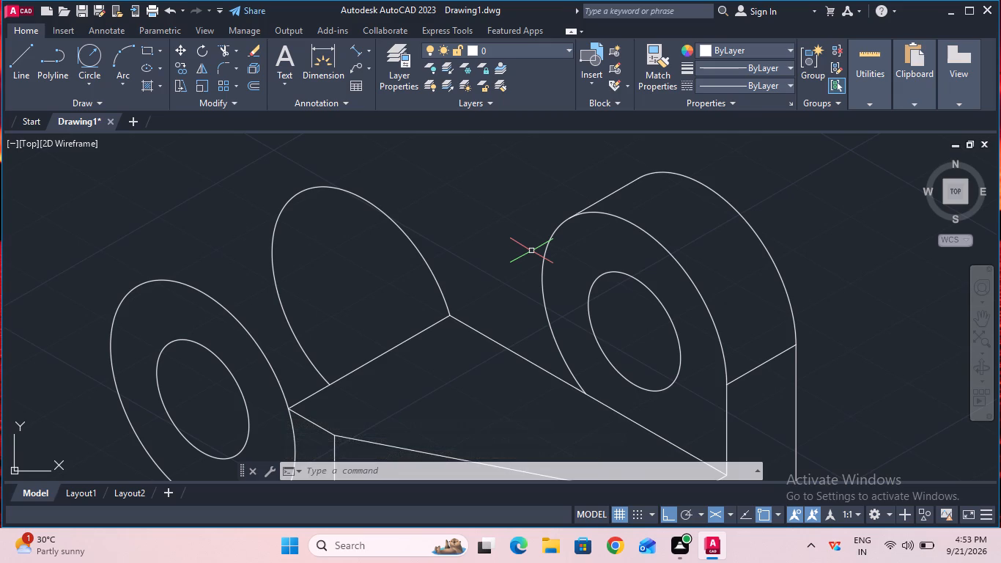
# Trim the short stub of the plate's lower edge that lies inside the front outer circle of the rounded end.
pyautogui.keyDown('ctrl'); pyautogui.scroll(-1, 531, 251); pyautogui.keyUp('ctrl')
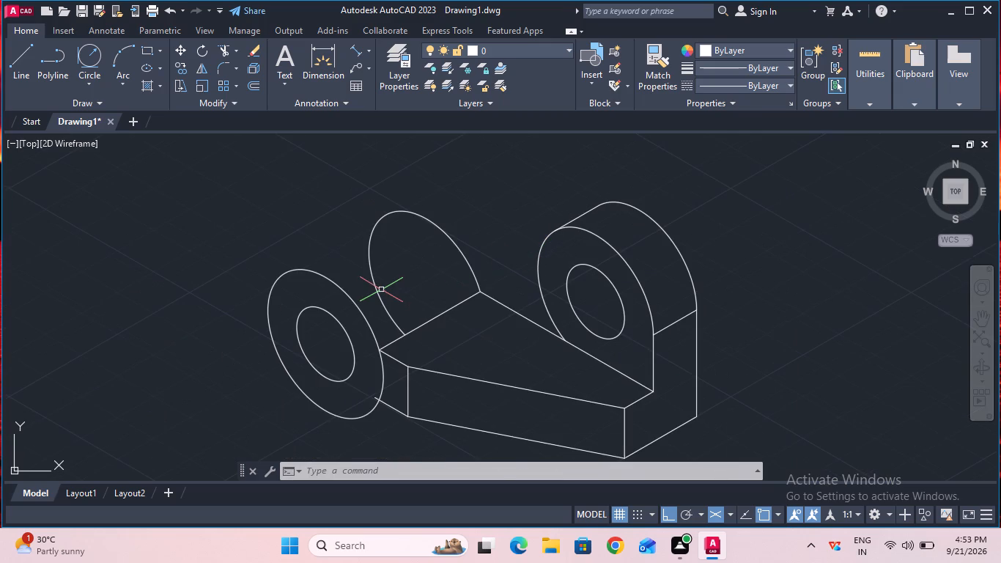
pyautogui.click(219, 51)
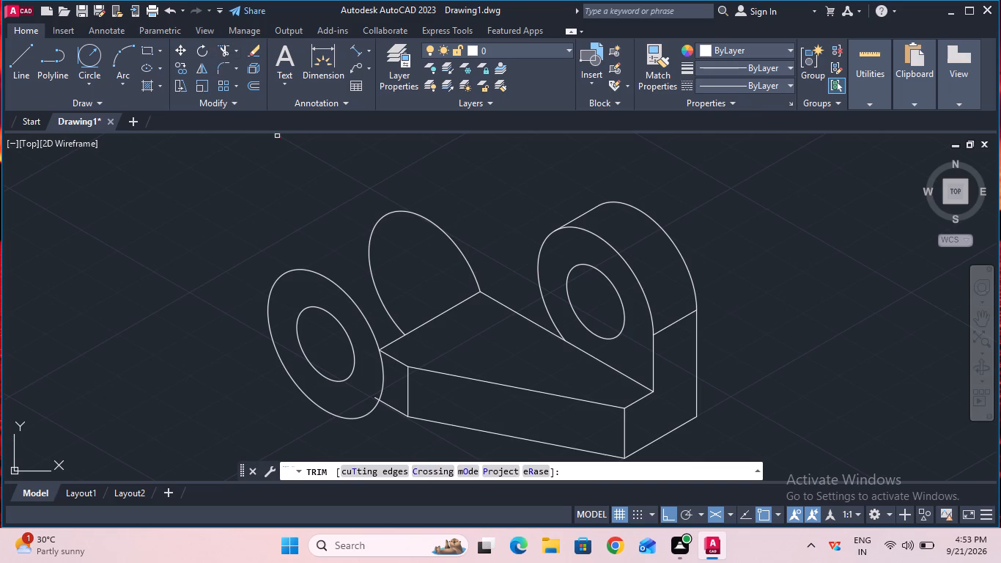
pyautogui.click(374, 398)
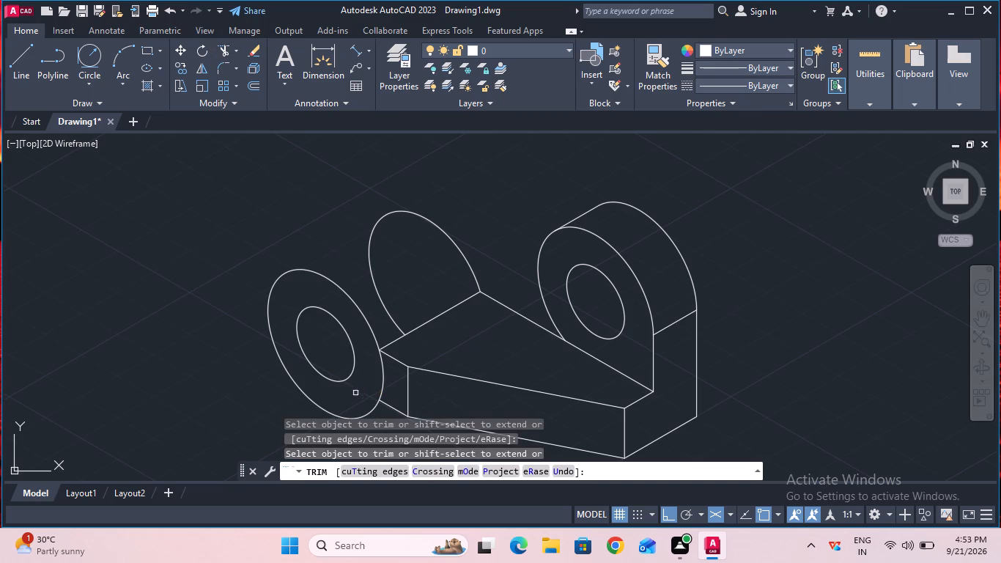
pyautogui.press('Escape')
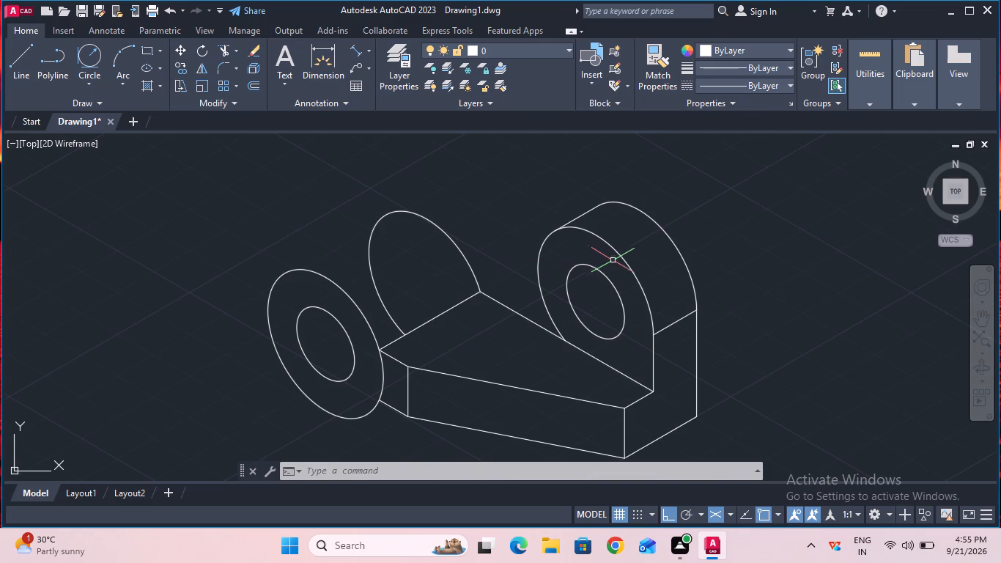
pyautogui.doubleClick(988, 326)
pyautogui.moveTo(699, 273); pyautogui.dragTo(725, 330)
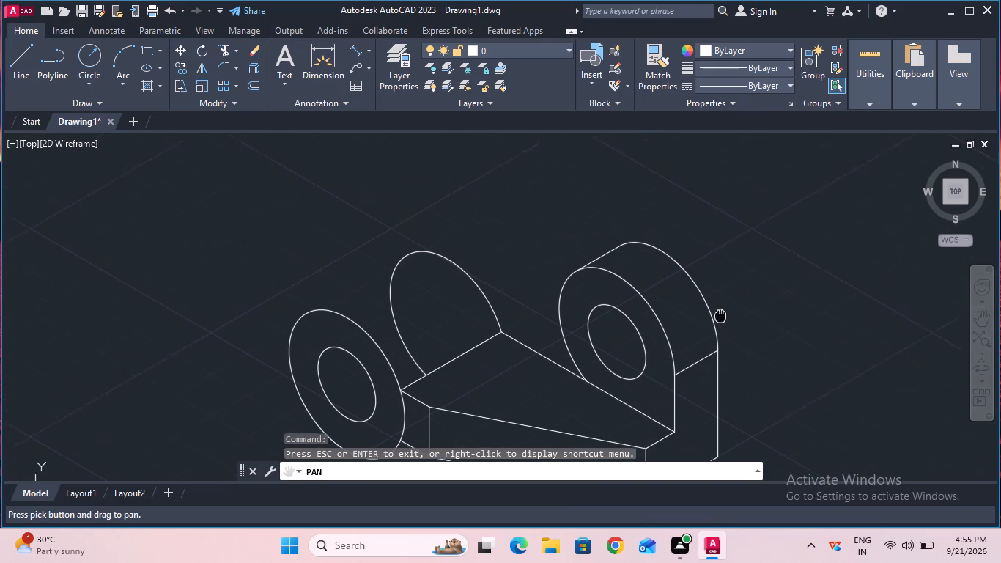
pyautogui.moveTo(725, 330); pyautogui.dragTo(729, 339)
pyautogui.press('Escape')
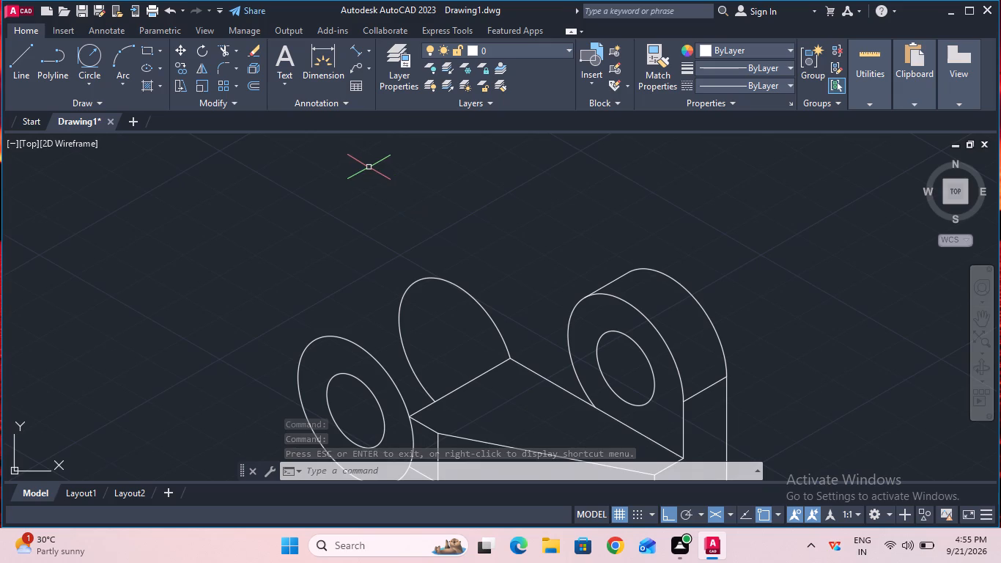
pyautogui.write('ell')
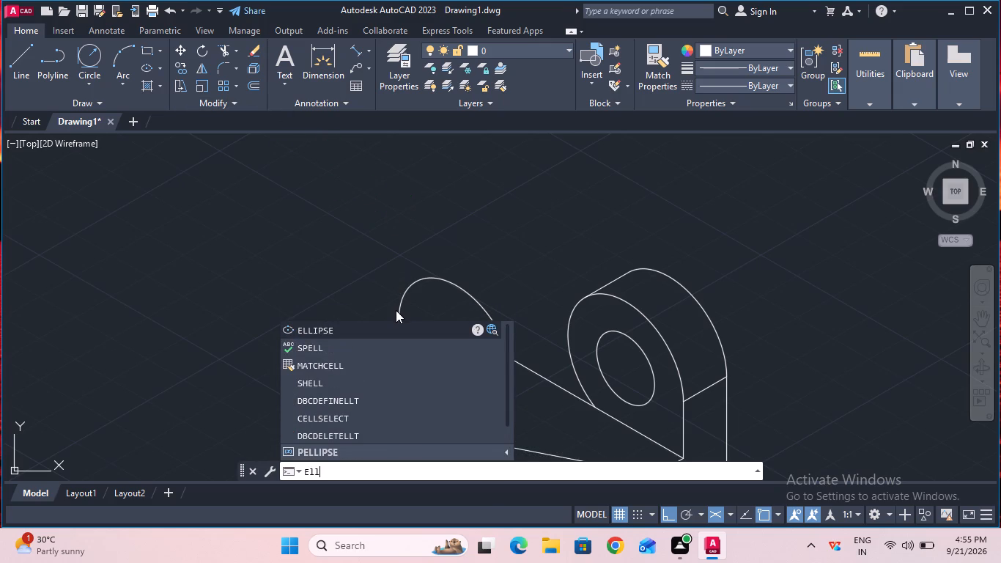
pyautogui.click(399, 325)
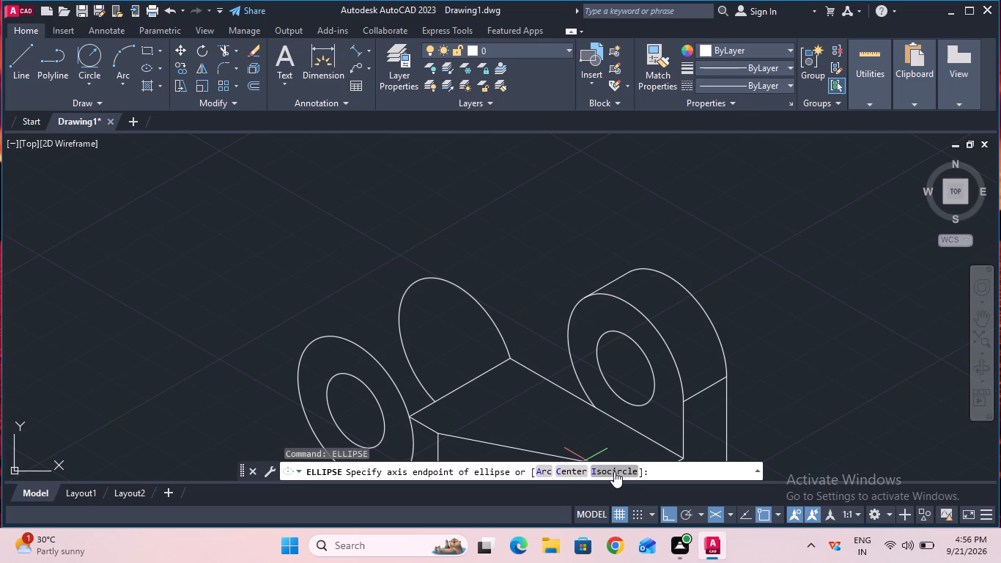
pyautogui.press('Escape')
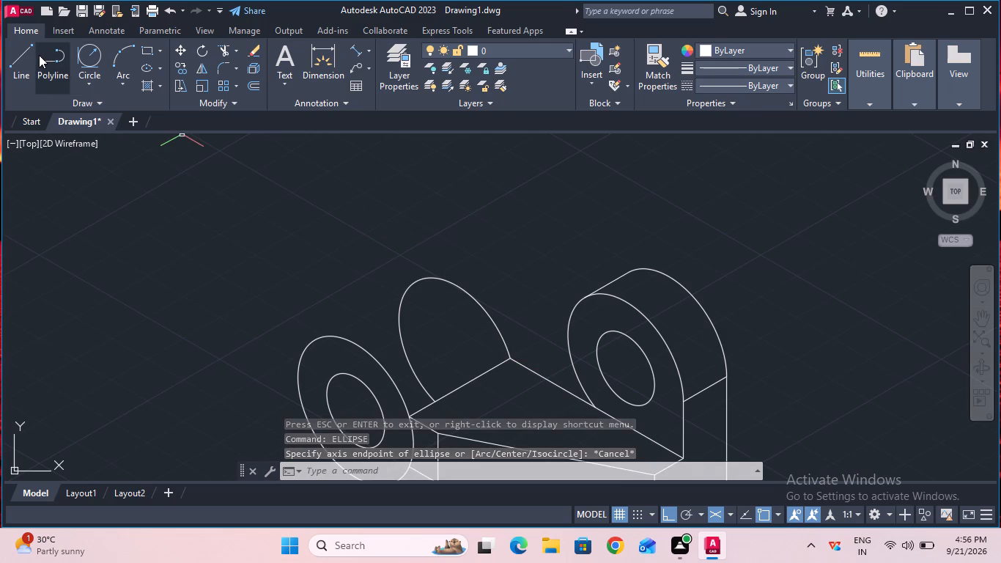
# Load the CENTER linetype from acad.lin into the drawing.
pyautogui.doubleClick(738, 87)
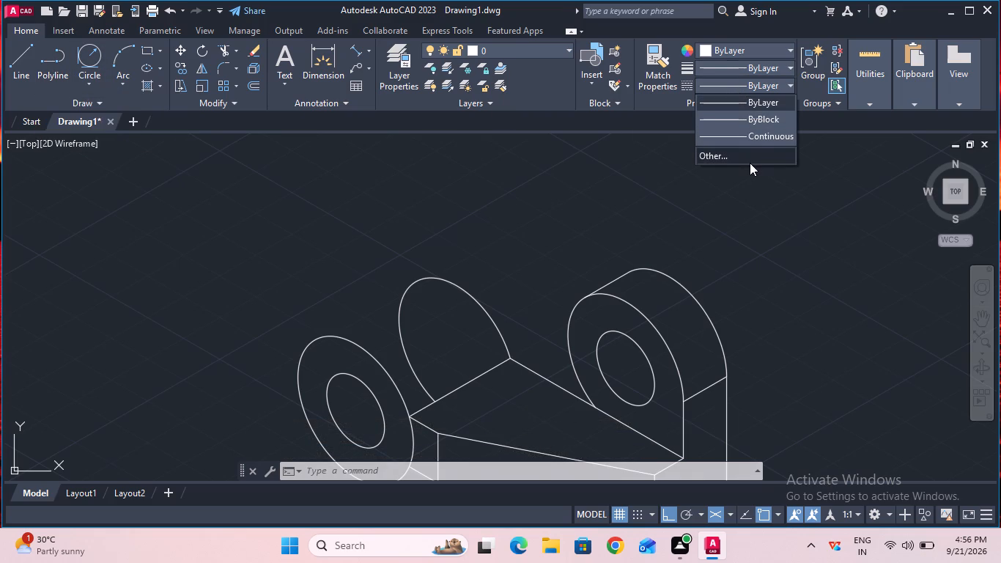
pyautogui.click(750, 163)
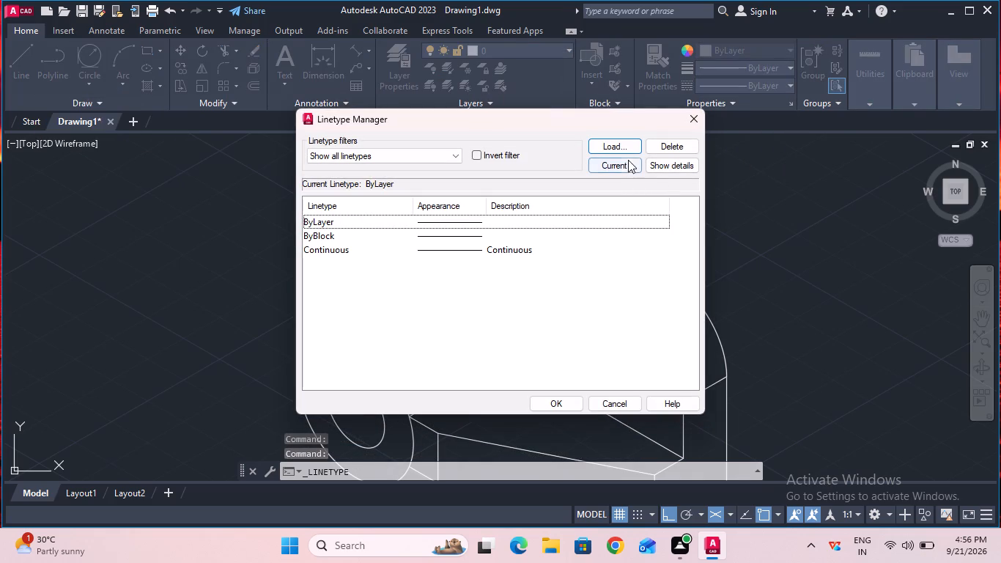
pyautogui.click(627, 150)
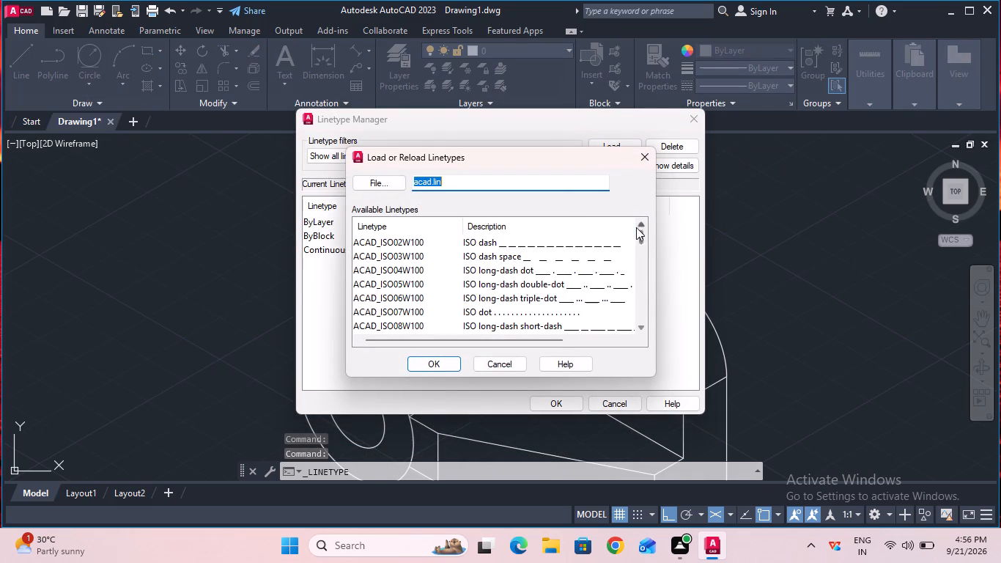
pyautogui.click(639, 235)
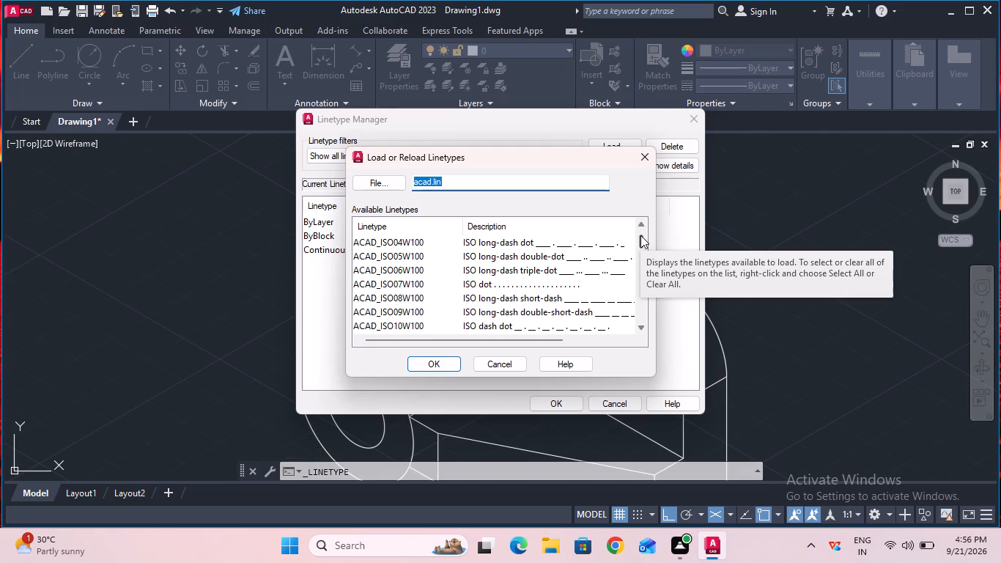
pyautogui.moveTo(640, 235); pyautogui.dragTo(641, 257)
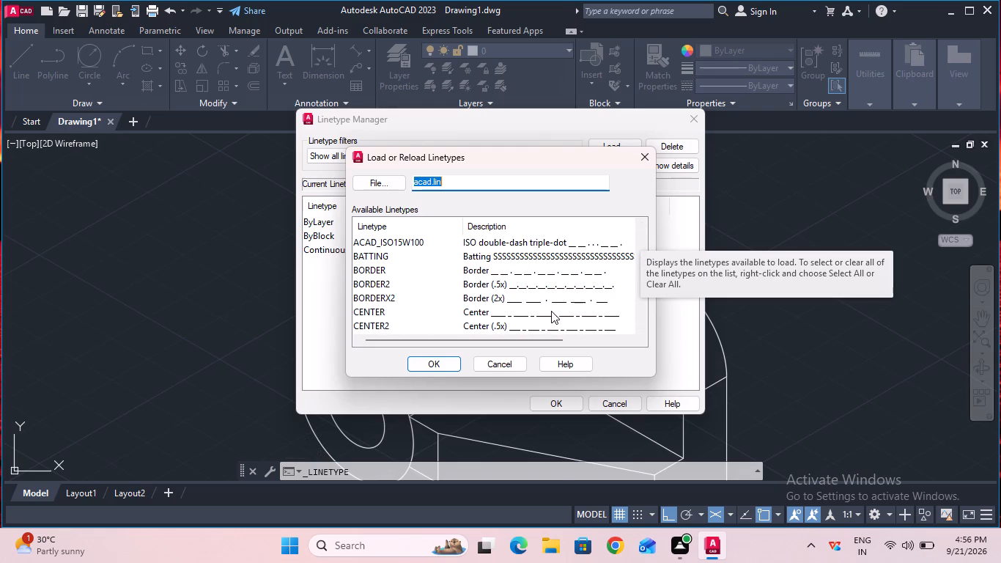
pyautogui.click(552, 312)
pyautogui.click(454, 356)
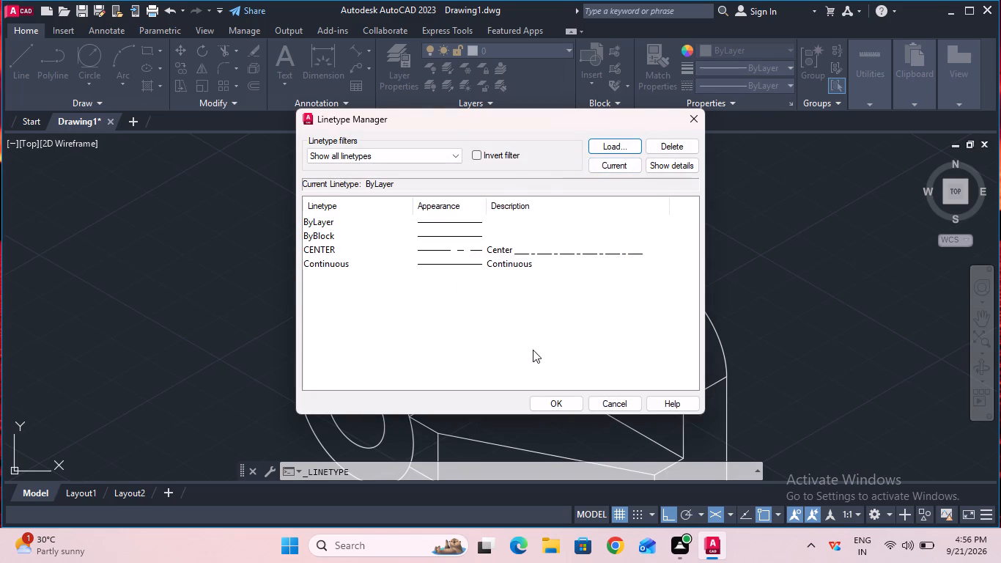
pyautogui.click(560, 399)
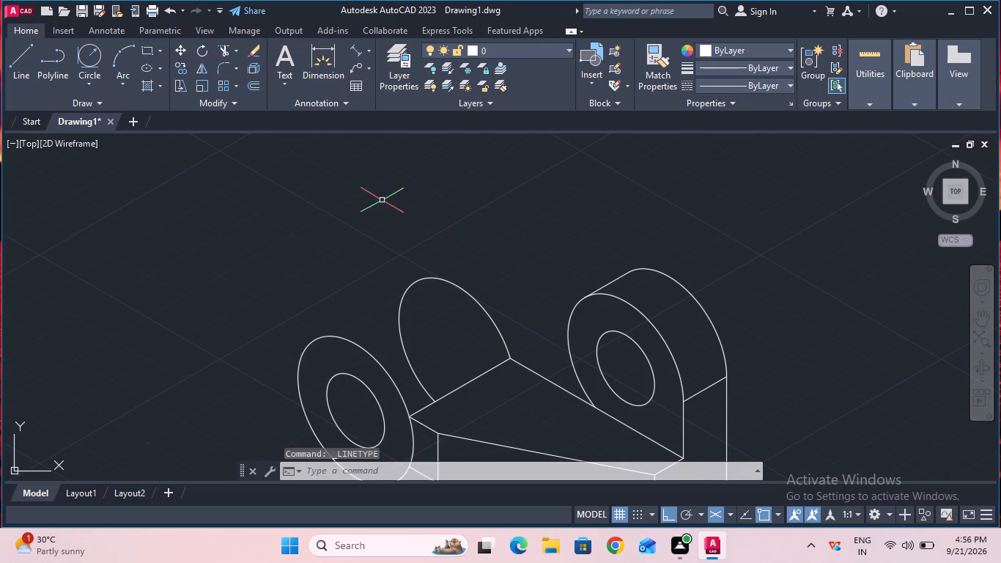
# Draw a 20 mm vertical line upward at 90° from the centre of the upright's hole, using the right isoplane.
pyautogui.click(21, 65)
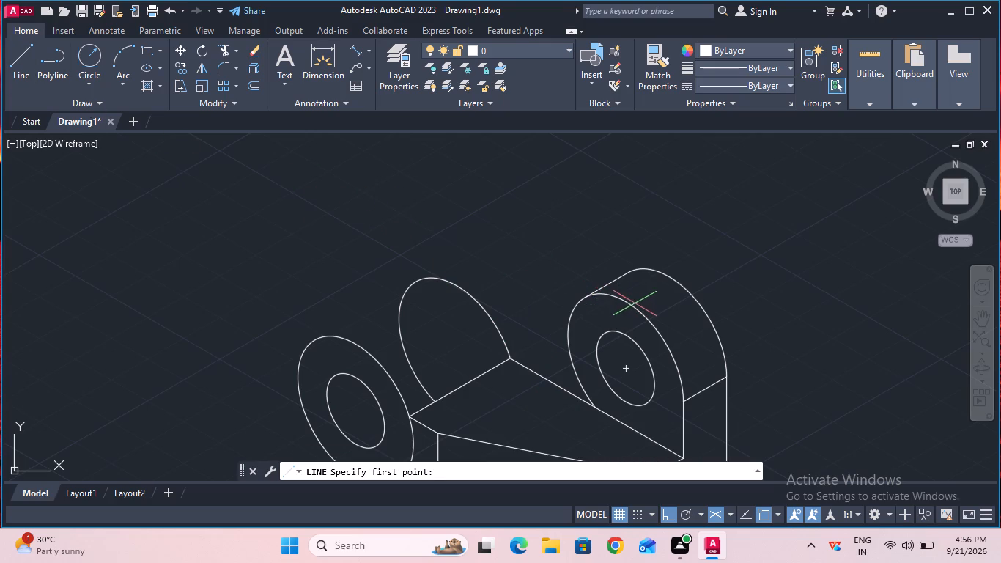
pyautogui.click(627, 364)
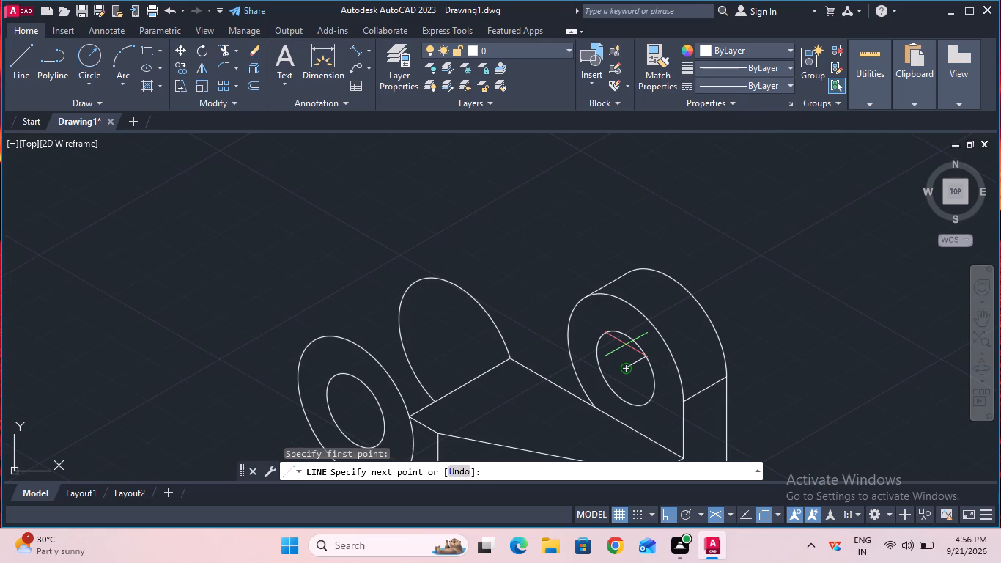
pyautogui.press('F5')
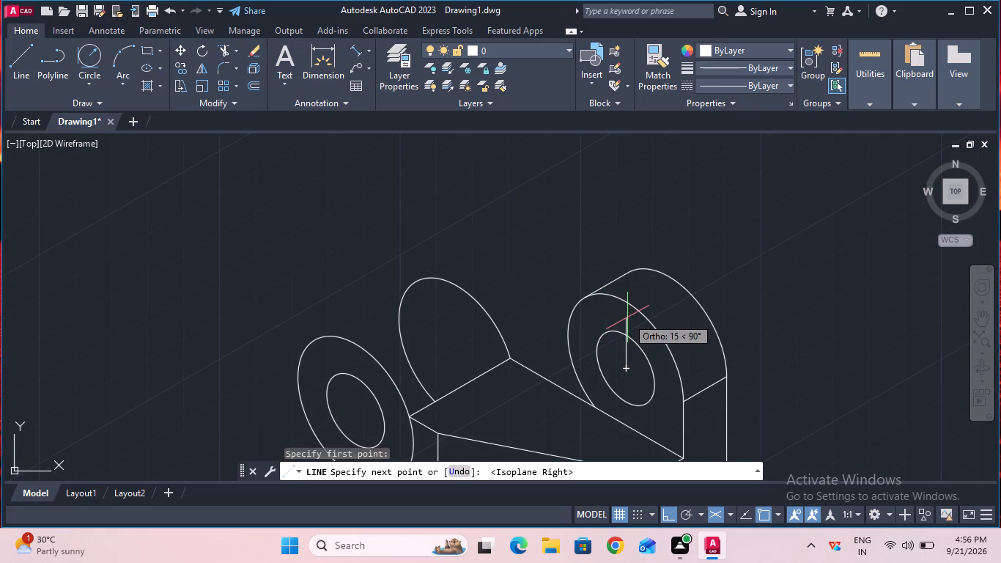
pyautogui.write('20')
pyautogui.press('Return')
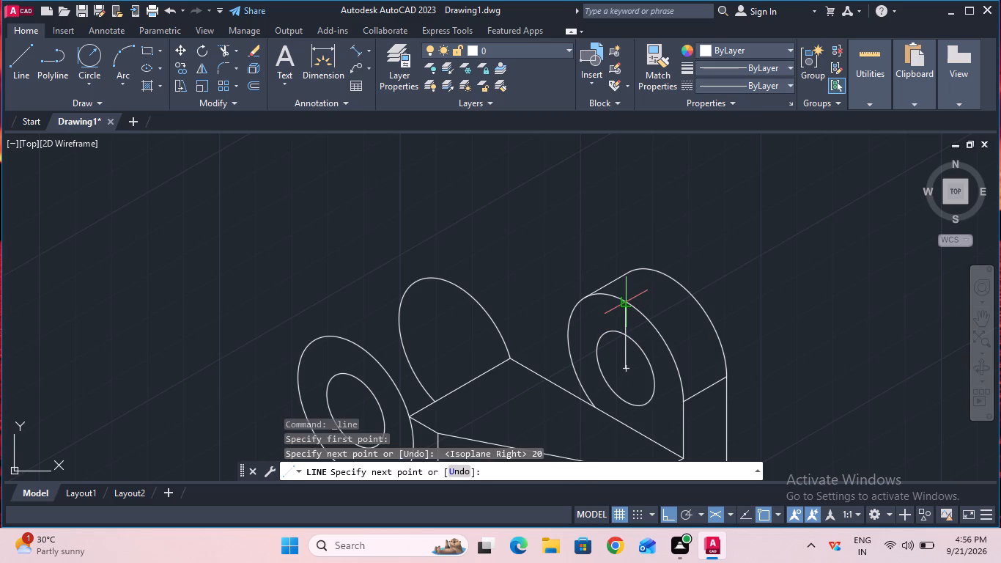
pyautogui.press('Escape')
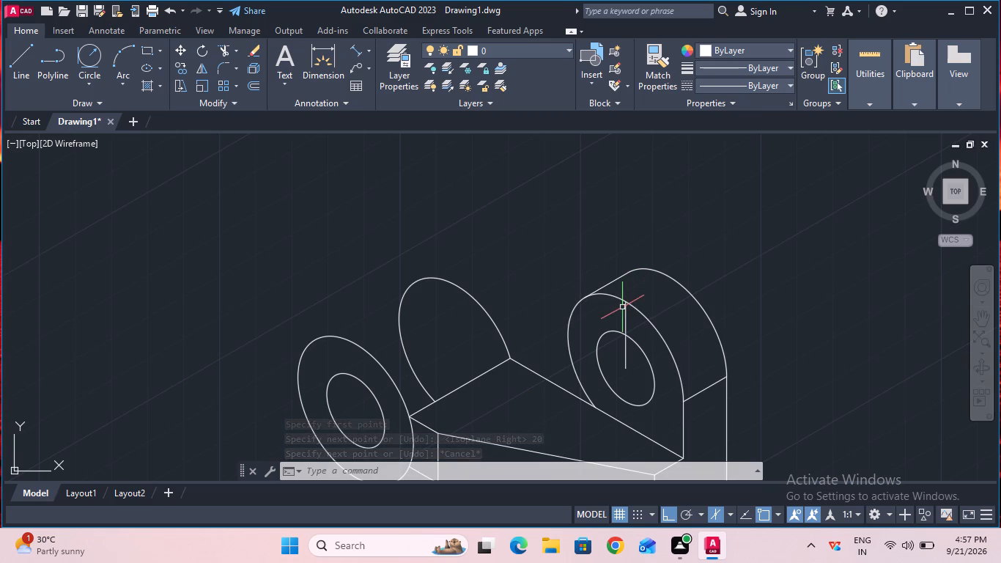
# Change the linetype of the vertical line above the upright's hole centre to CENTER.
pyautogui.click(624, 314)
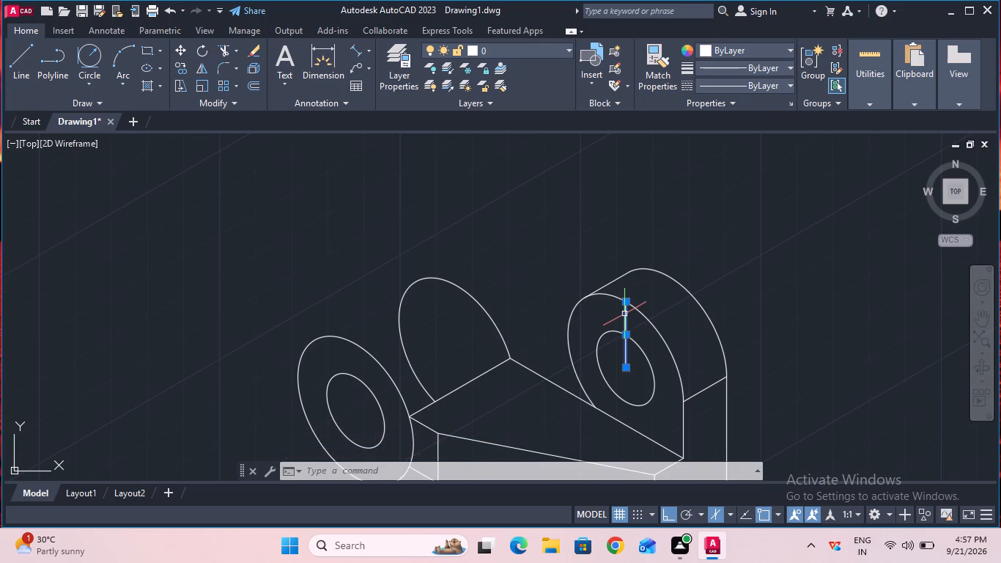
pyautogui.press('p')
pyautogui.press('r')
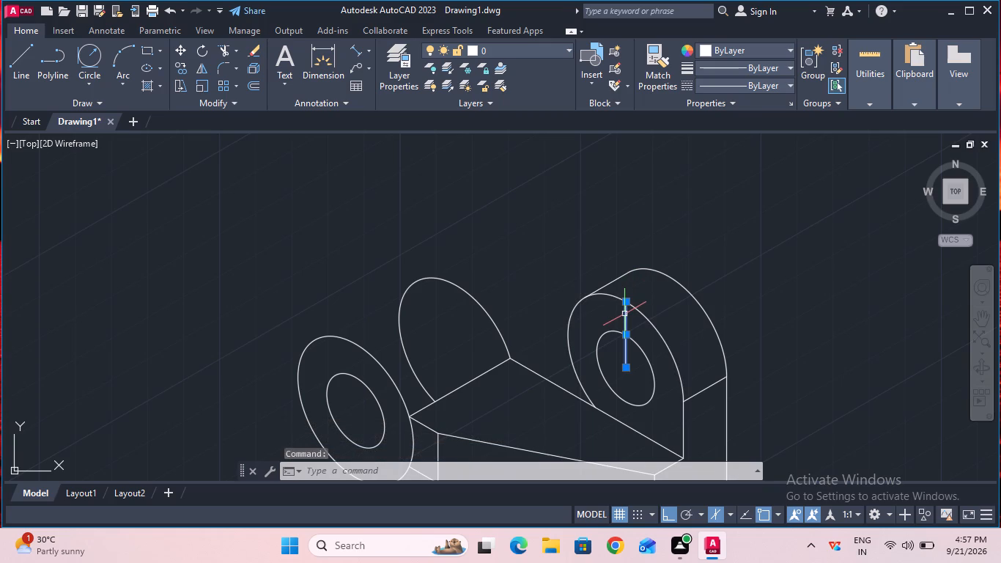
pyautogui.click(438, 318)
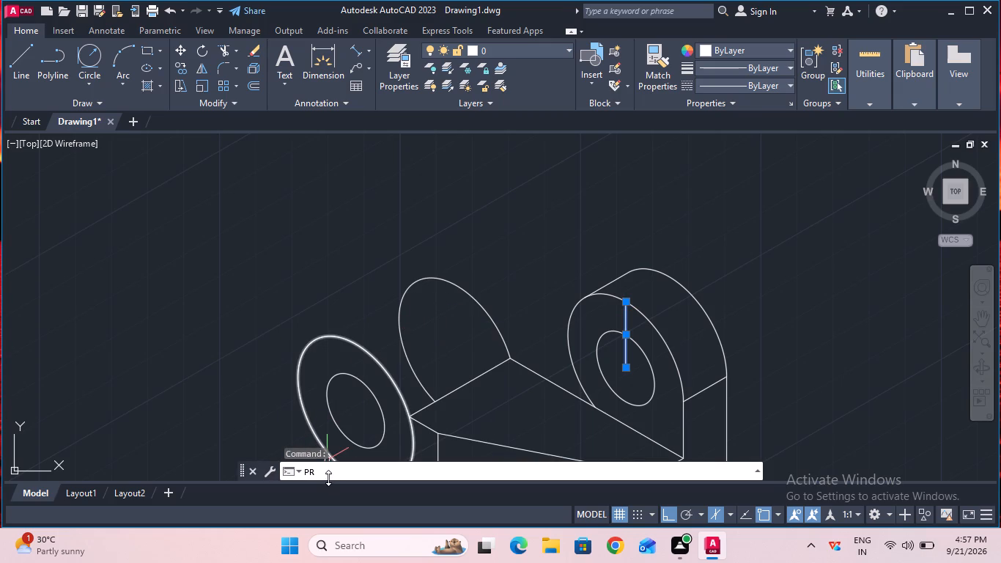
pyautogui.press('BackSpace')
pyautogui.press('BackSpace')
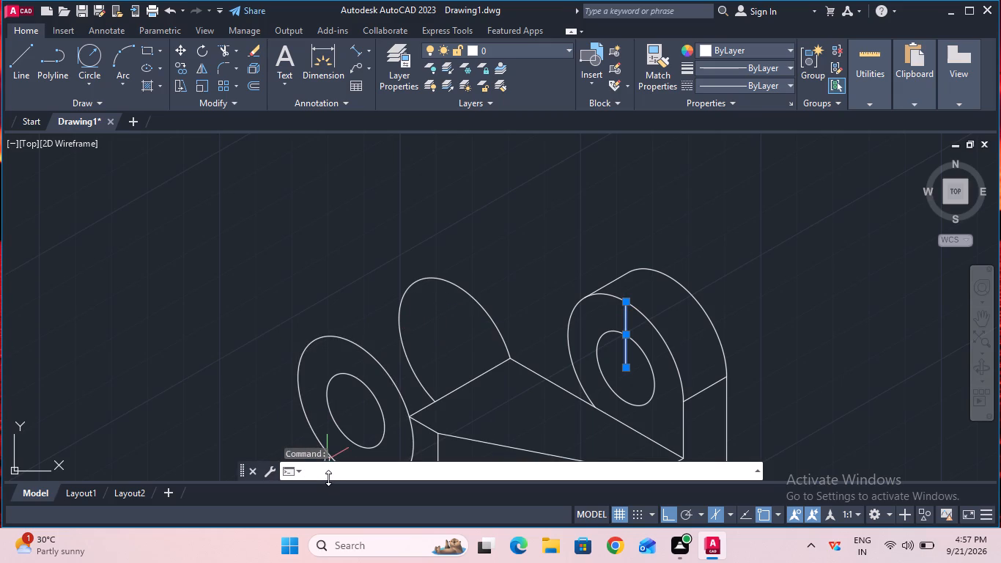
pyautogui.write('pr')
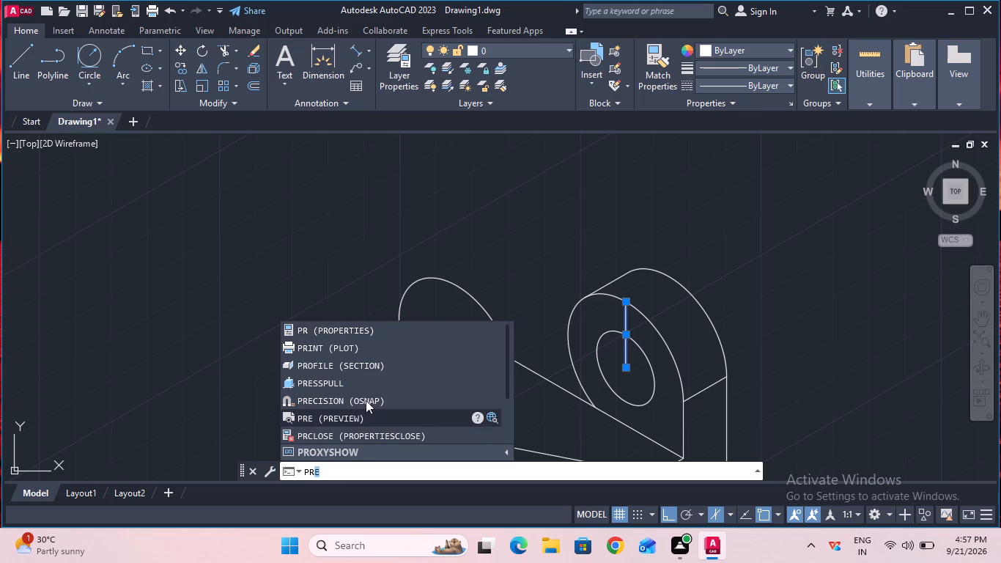
pyautogui.click(412, 333)
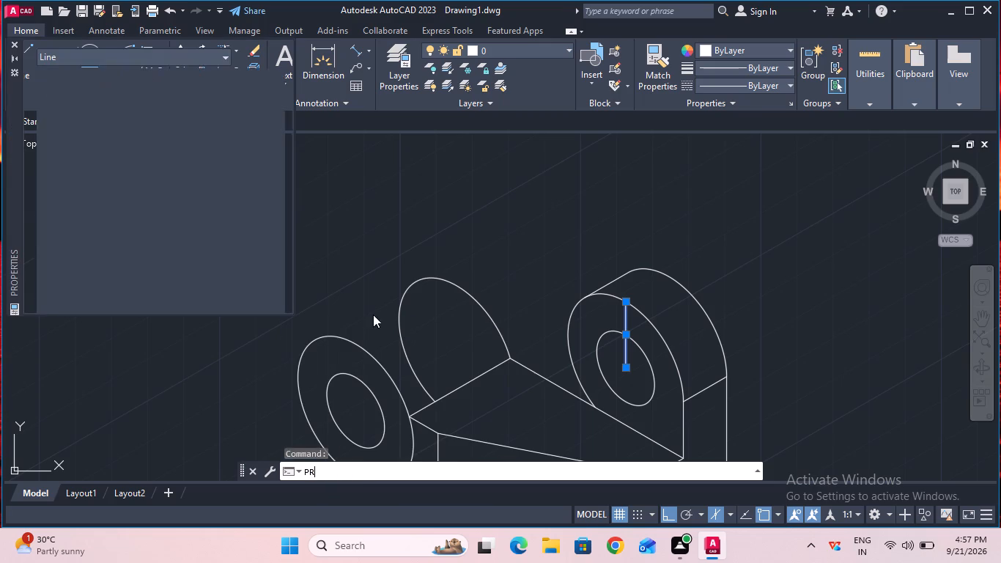
pyautogui.click(251, 117)
pyautogui.click(251, 117)
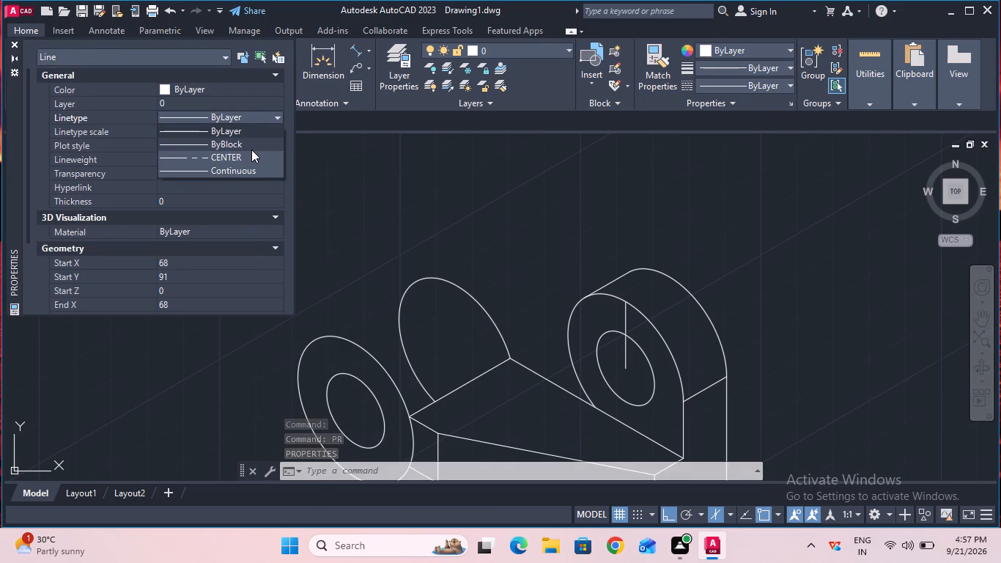
pyautogui.click(253, 152)
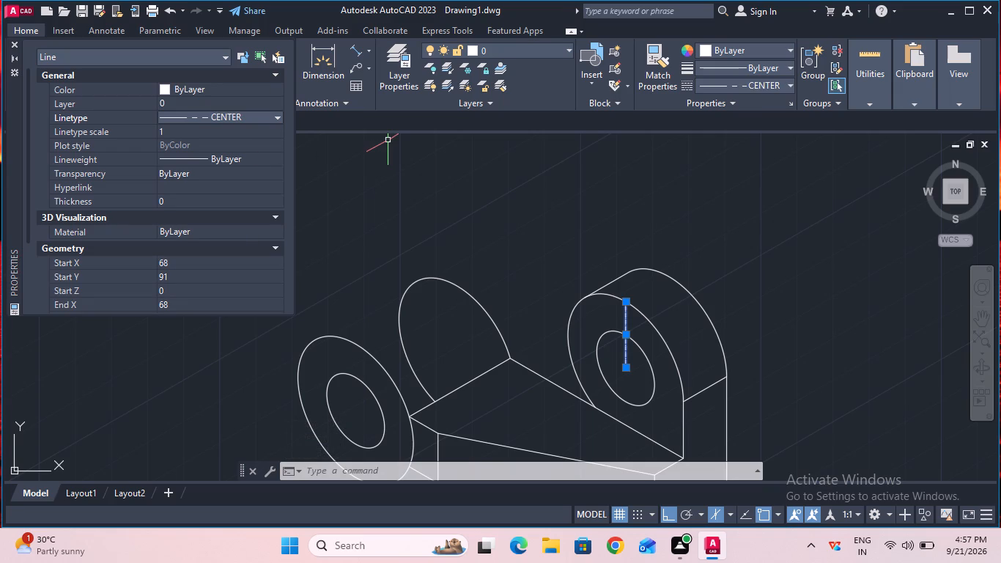
pyautogui.click(19, 42)
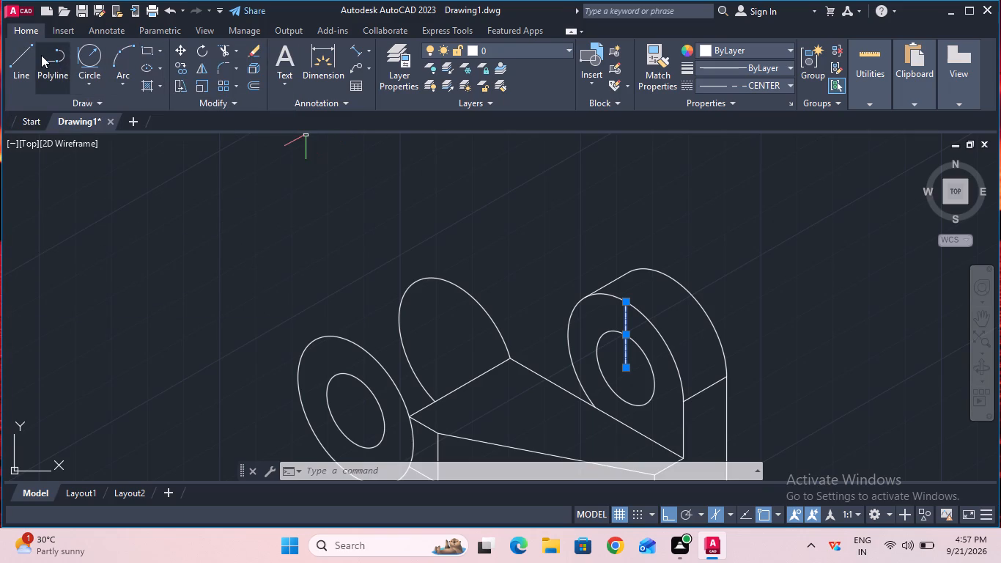
# Draw a 27.29 mm line at 150° from the upper end of the upright's vertical centre line, using the left isoplane.
pyautogui.click(29, 56)
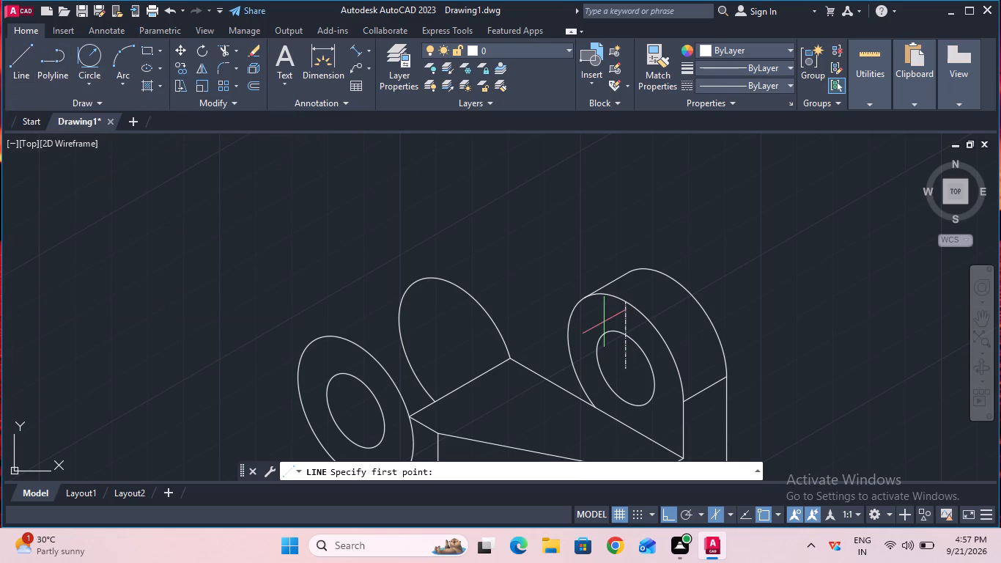
pyautogui.click(627, 303)
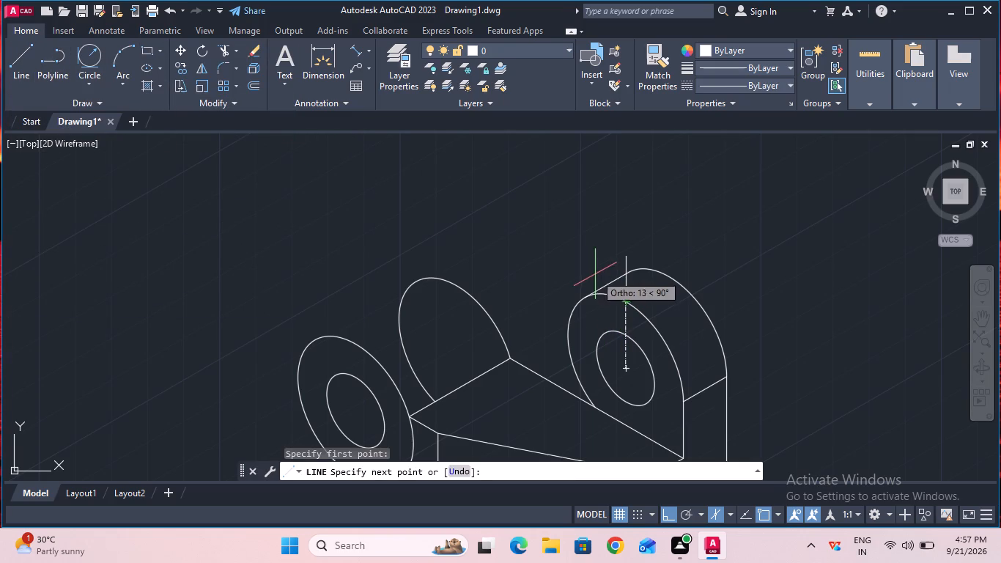
pyautogui.press('F5')
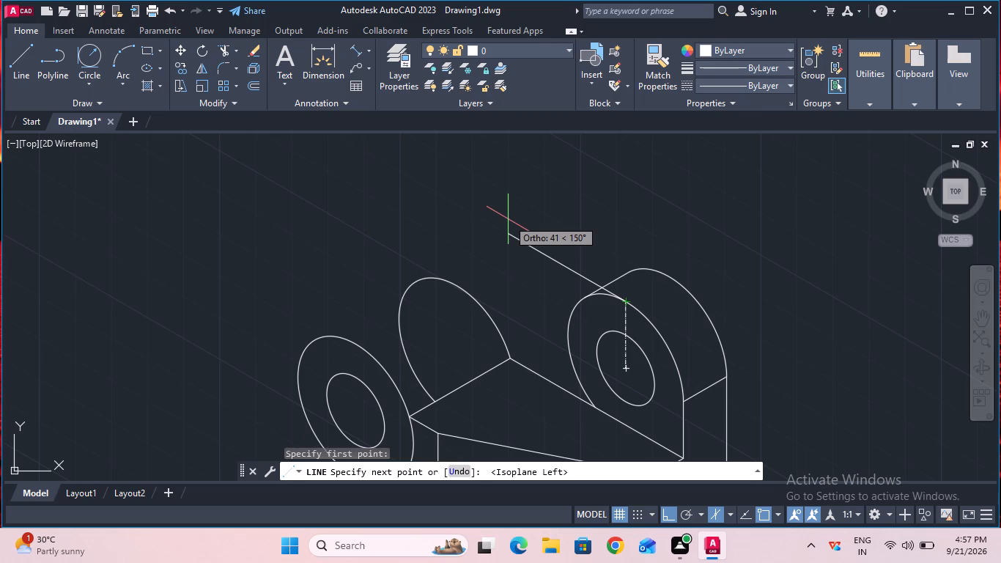
pyautogui.press('2')
pyautogui.press('7')
pyautogui.press('.')
pyautogui.press('2')
pyautogui.press('9')
pyautogui.press('Return')
pyautogui.press('Escape')
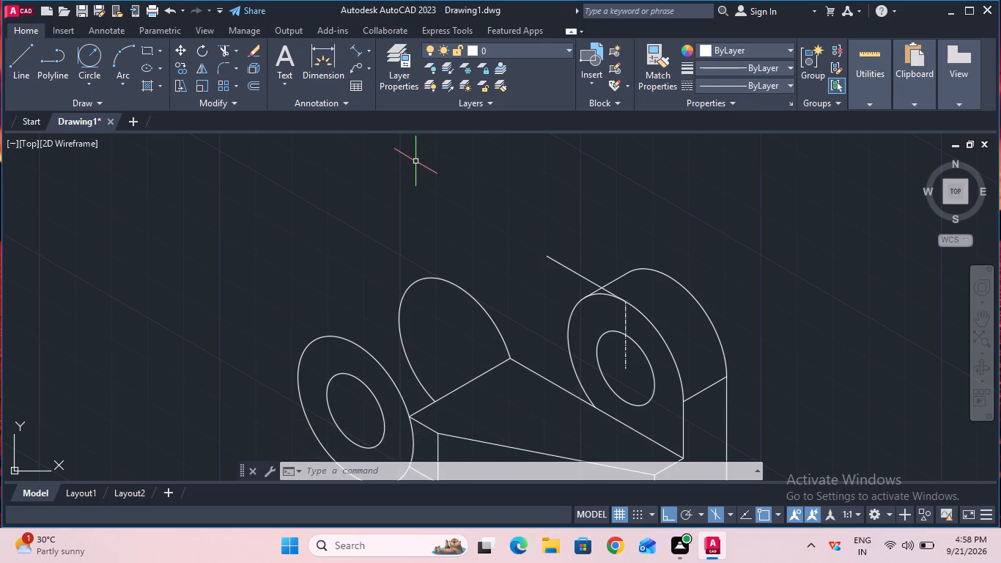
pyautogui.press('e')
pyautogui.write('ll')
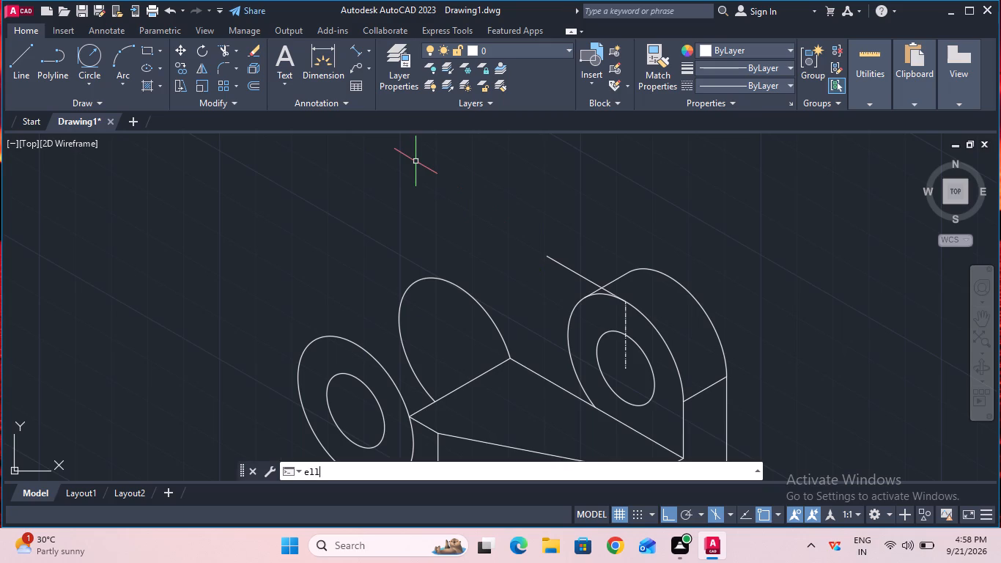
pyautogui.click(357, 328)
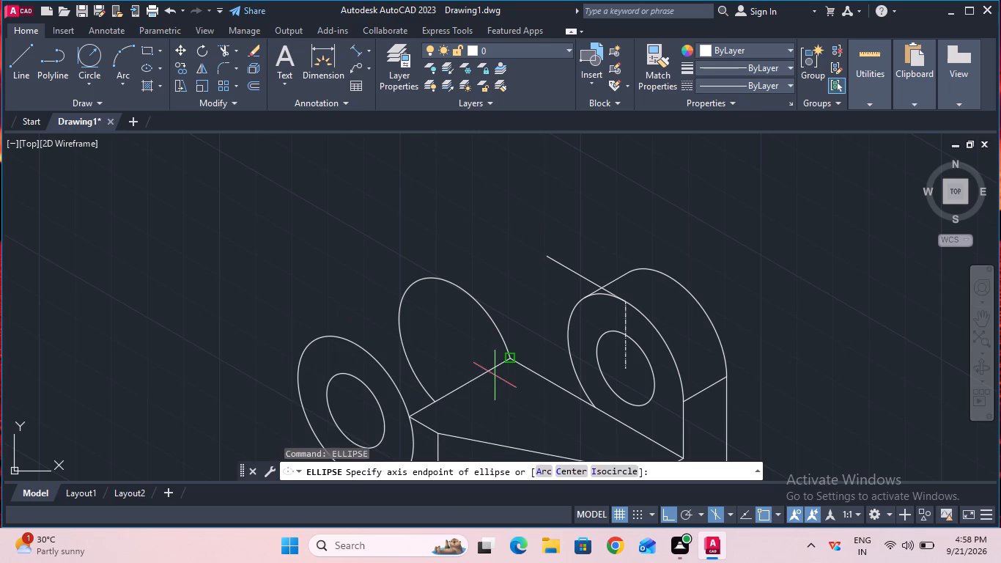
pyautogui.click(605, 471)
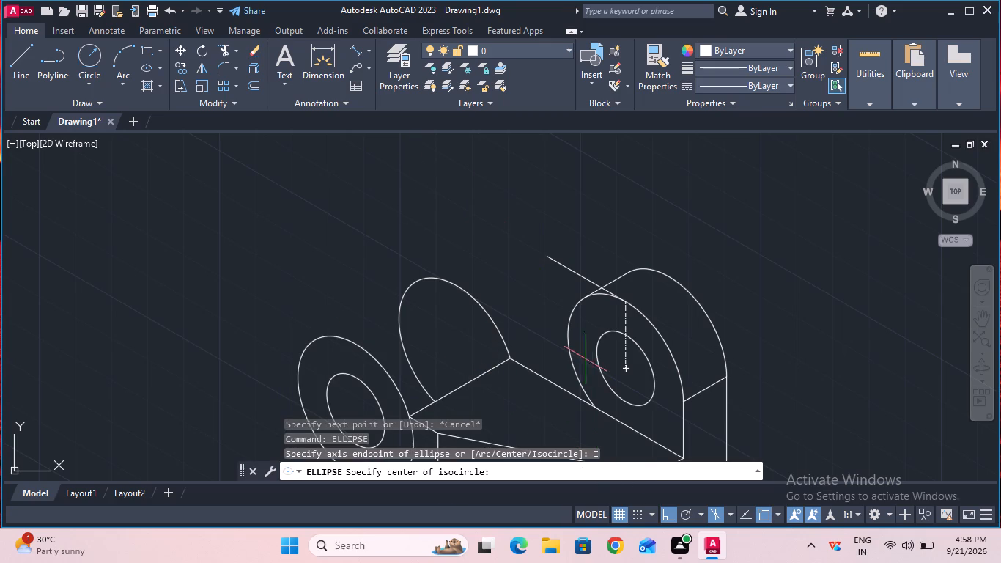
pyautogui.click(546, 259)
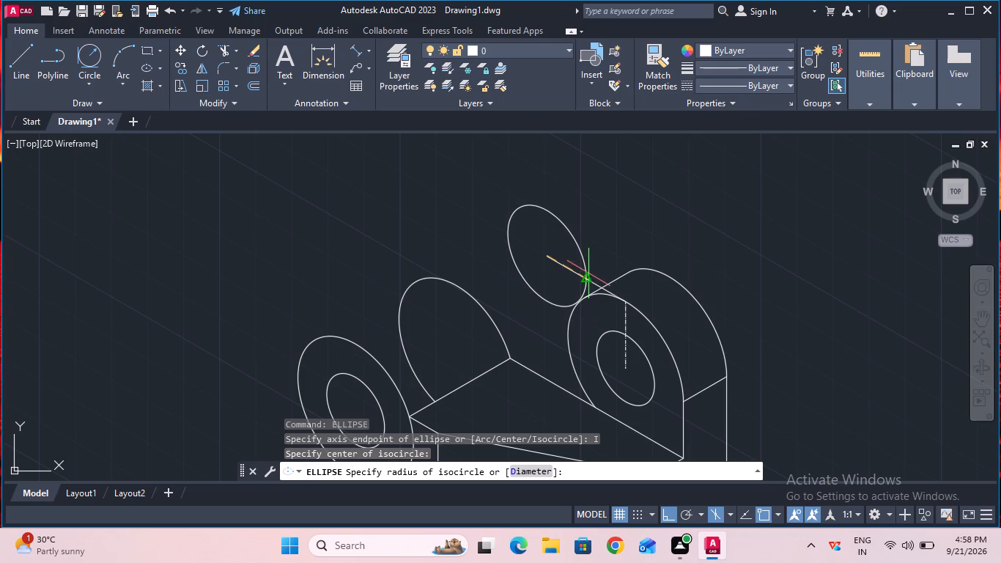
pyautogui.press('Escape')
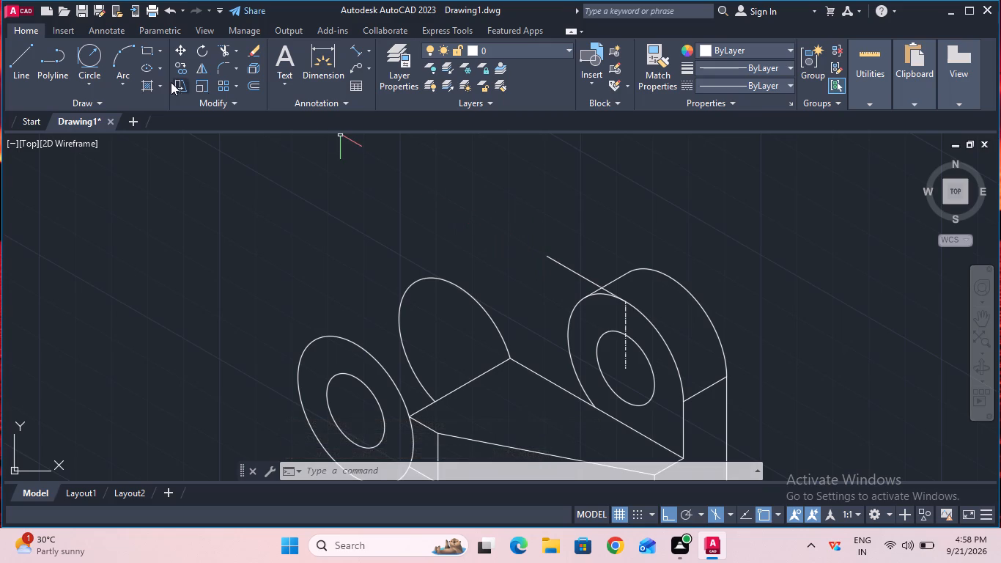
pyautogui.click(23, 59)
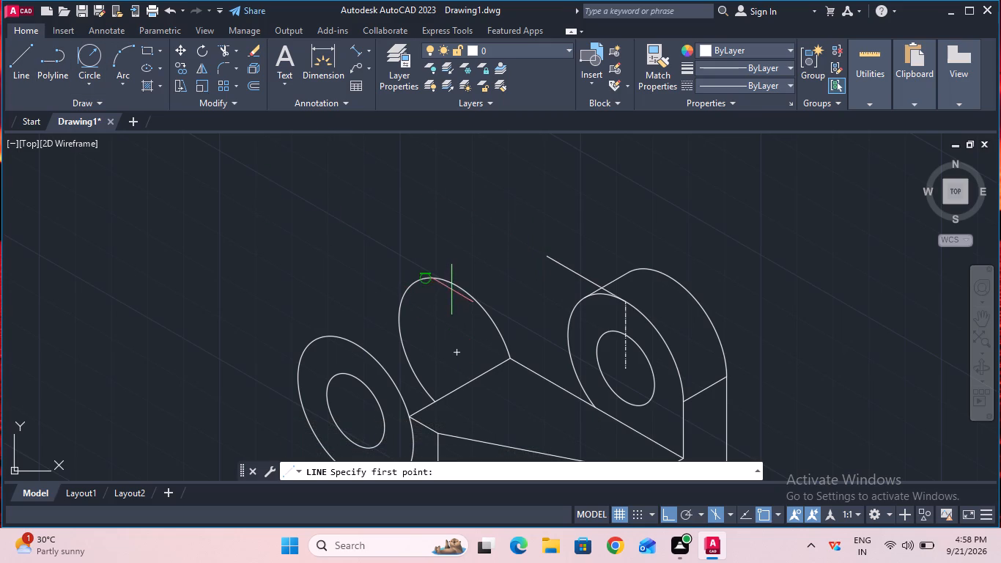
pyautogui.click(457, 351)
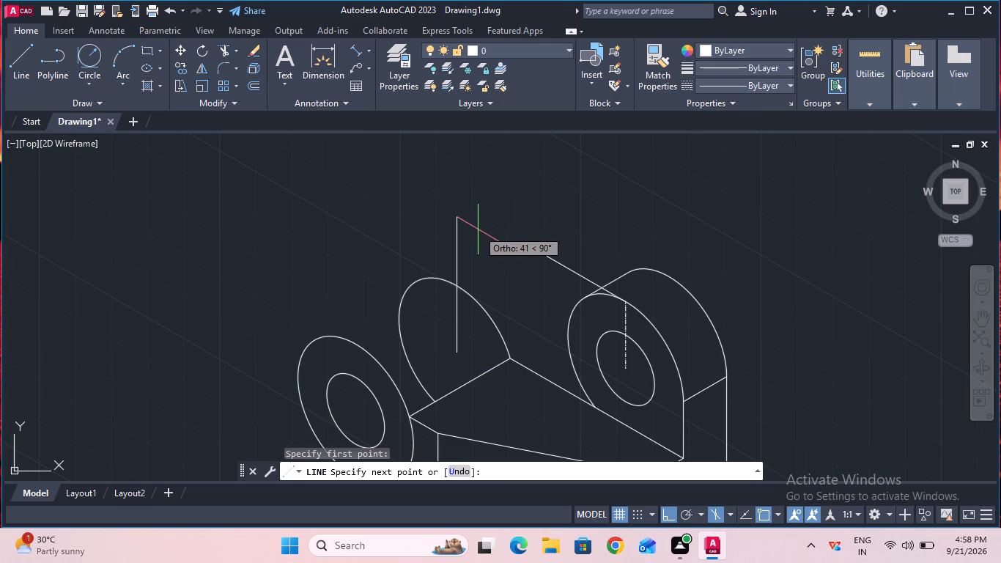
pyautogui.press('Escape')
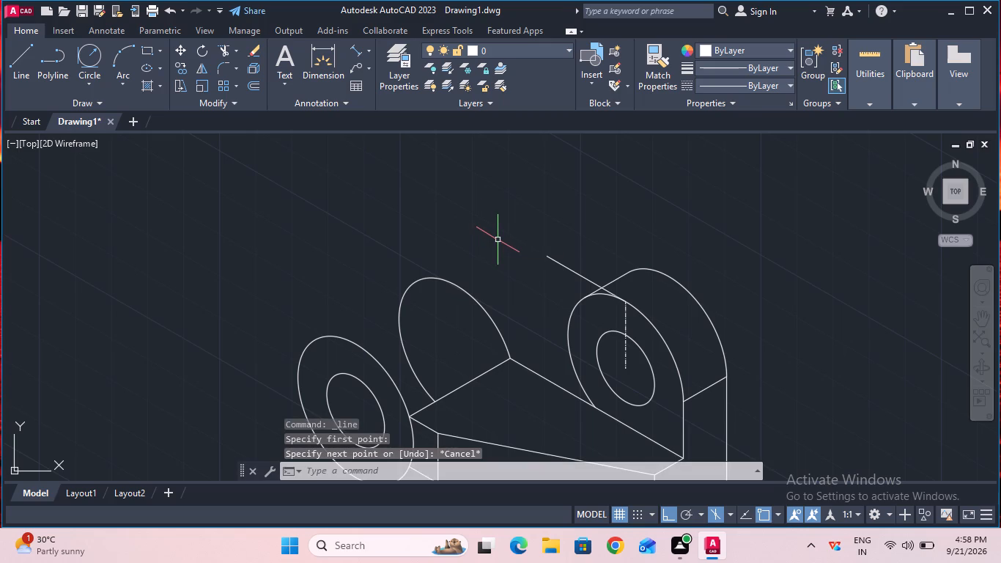
# Draw a 50 mm vertical line upward at 90° from the centre of the copied rear arc.
pyautogui.click(26, 62)
pyautogui.click(460, 355)
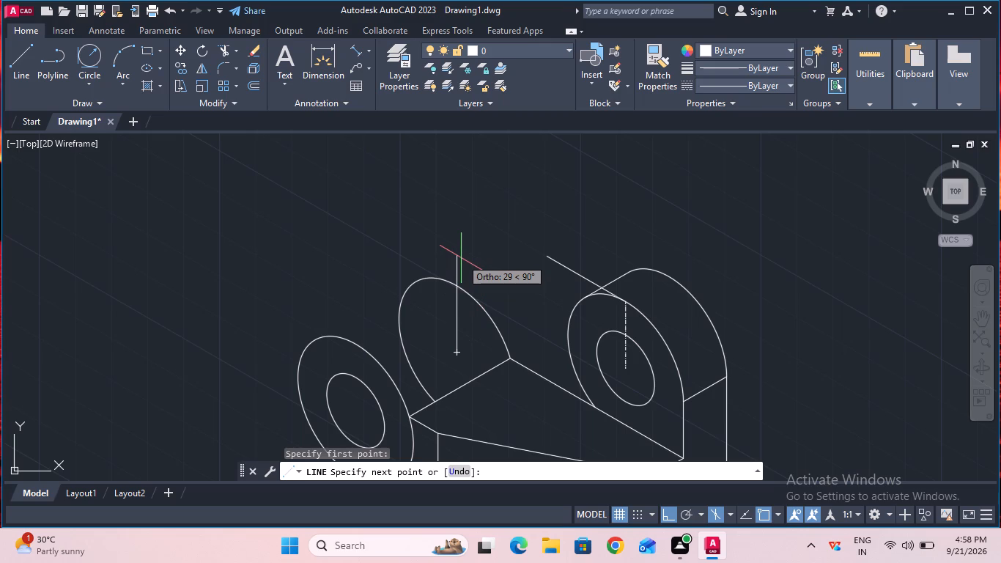
pyautogui.write('50')
pyautogui.press('Return')
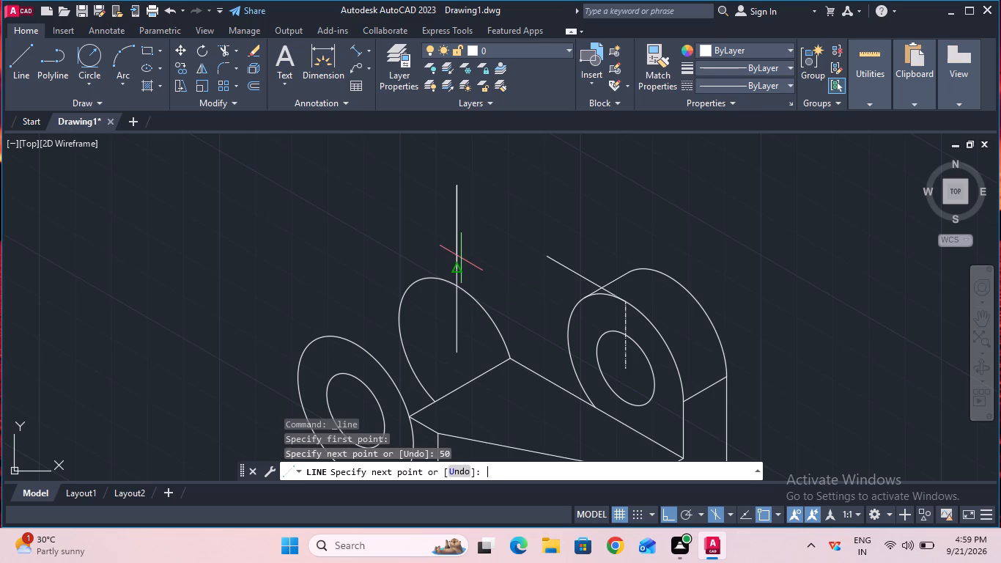
pyautogui.press('Escape')
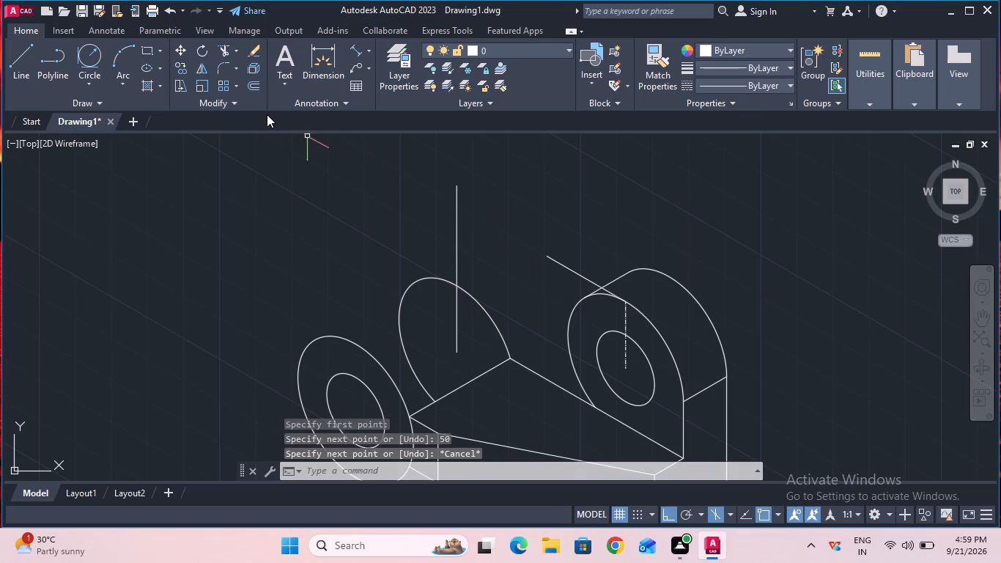
# Extend the 150° line from the upright to the vertical line rising from the rear arc's centre.
pyautogui.click(235, 46)
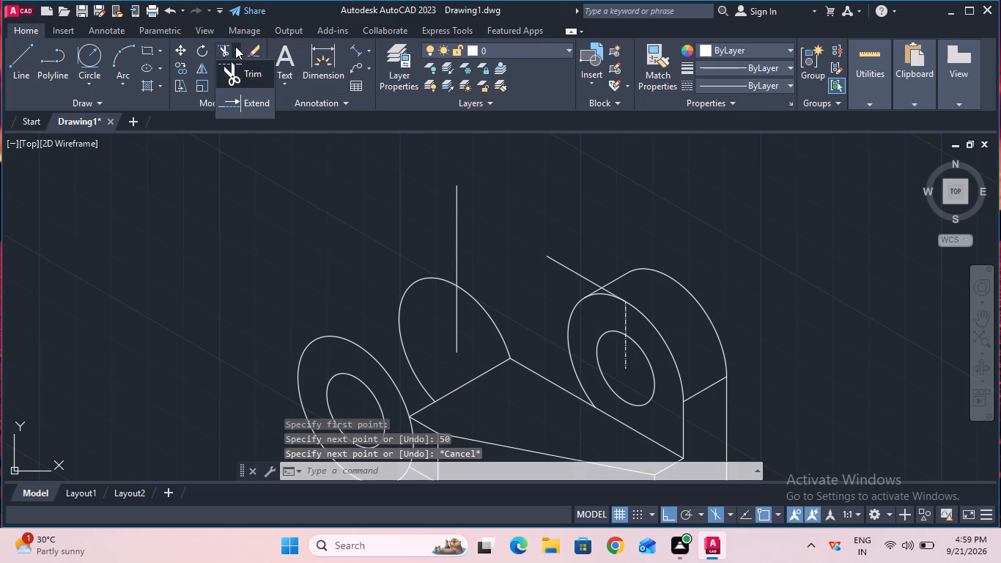
pyautogui.click(243, 83)
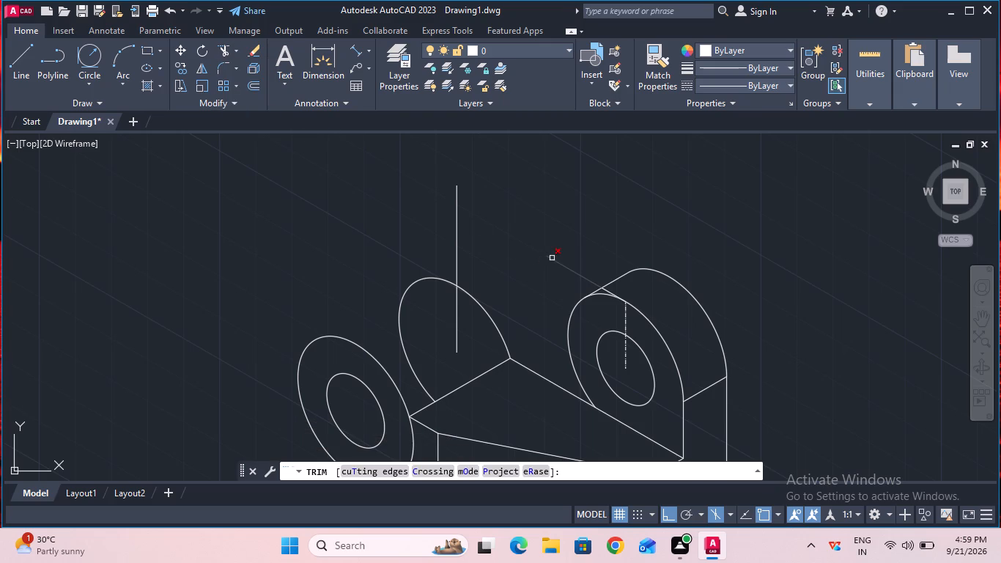
pyautogui.click(240, 50)
pyautogui.click(256, 106)
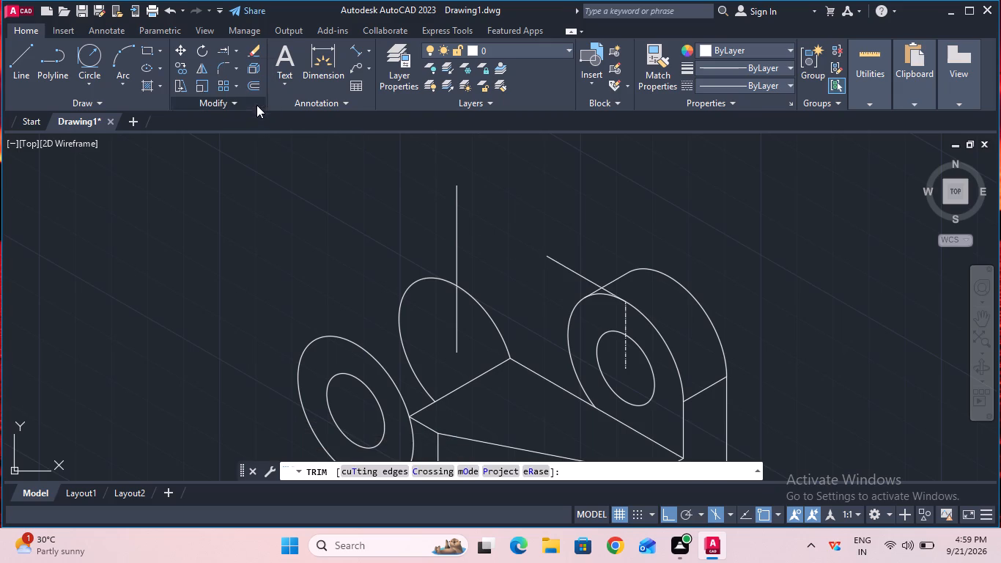
pyautogui.click(550, 256)
pyautogui.press('Escape')
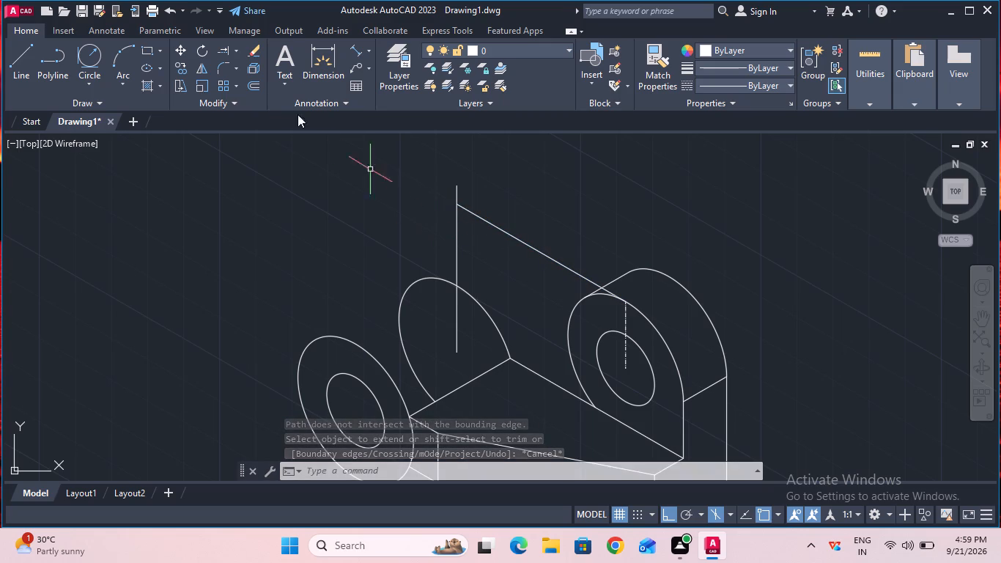
# Trim the end of the rear arc's vertical line that projects above the extended 150° line.
pyautogui.click(235, 54)
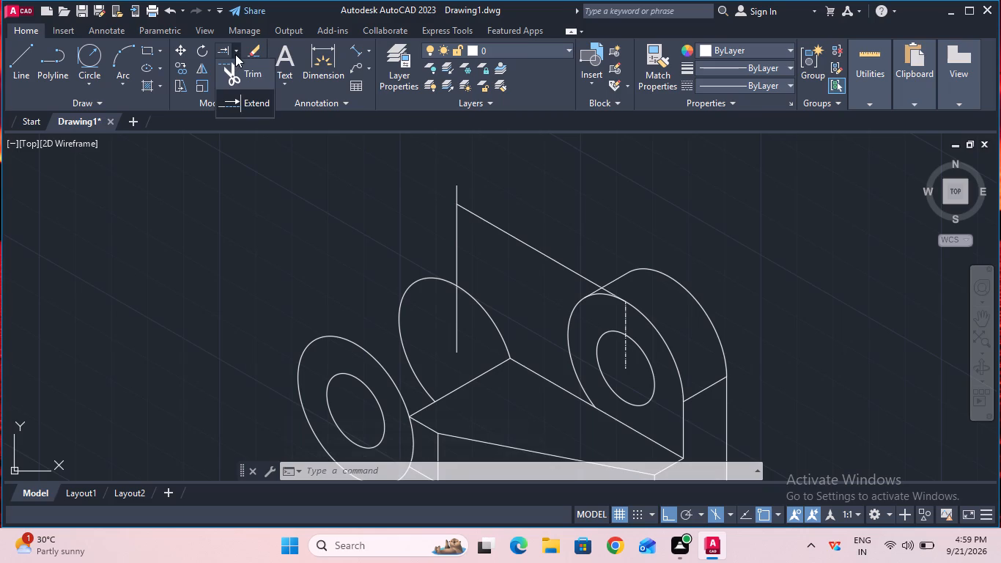
pyautogui.click(240, 74)
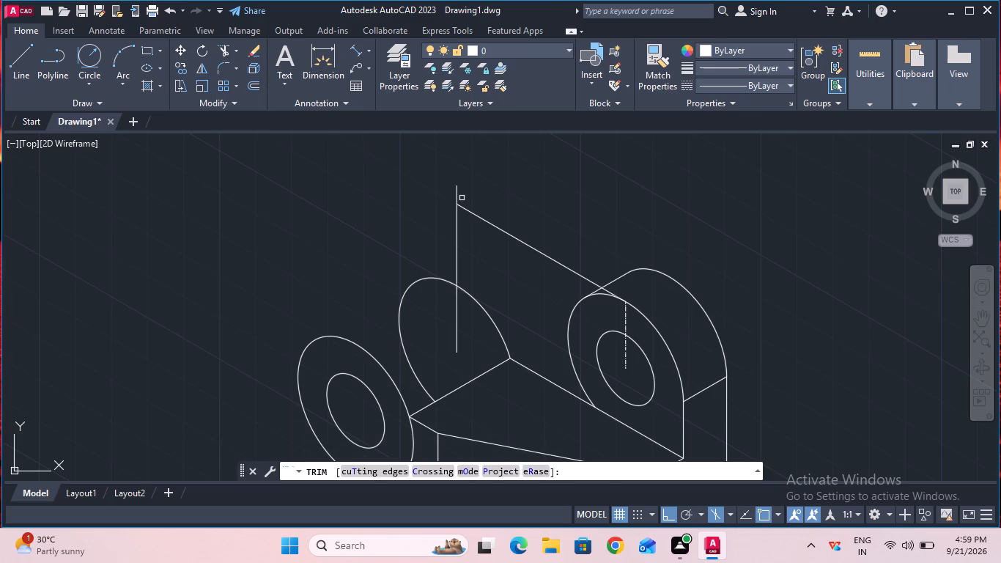
pyautogui.click(458, 195)
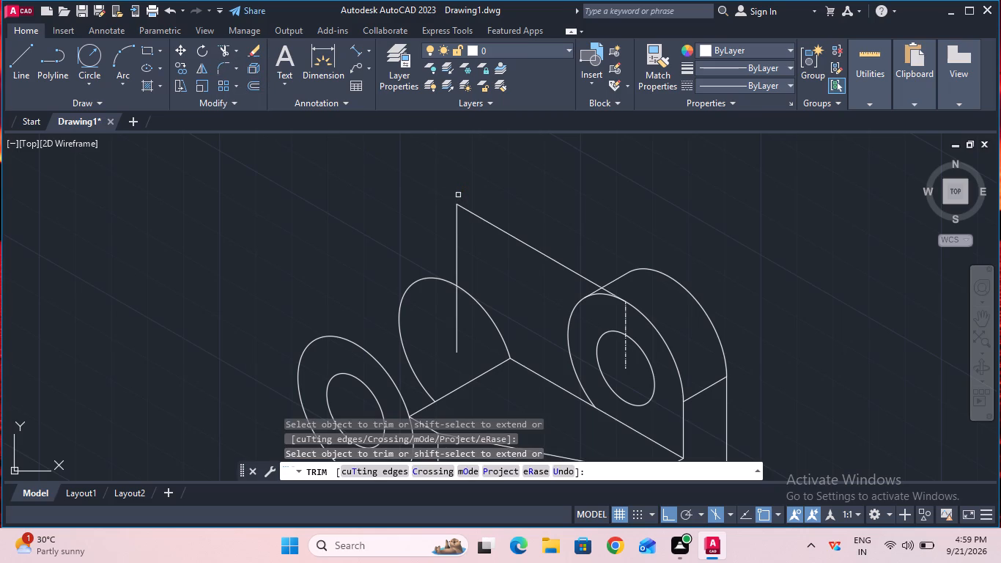
pyautogui.press('Escape')
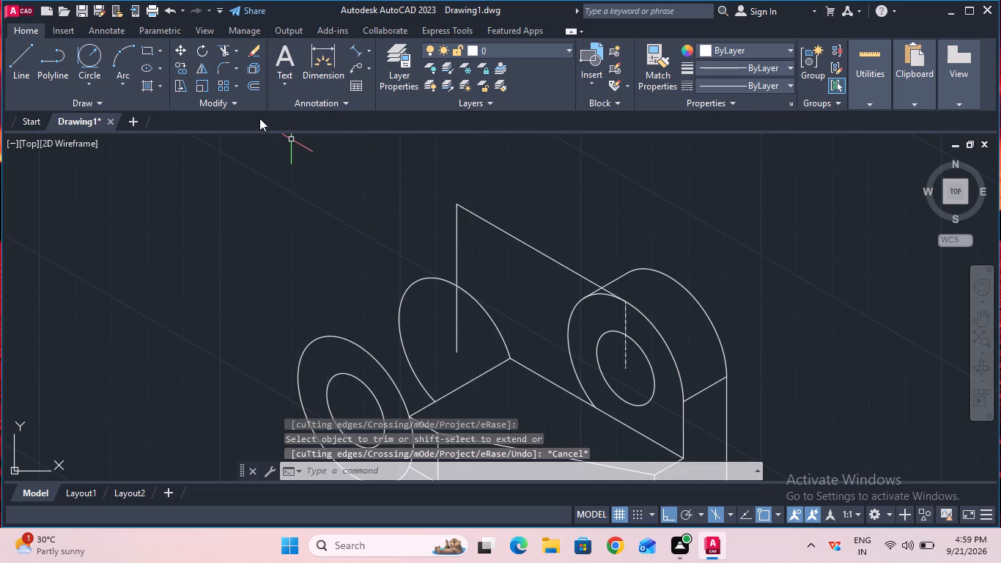
# Measure the full length of the sloping line between the rear arc's vertical line and the upright's centre line with an aligned dimension.
pyautogui.click(350, 52)
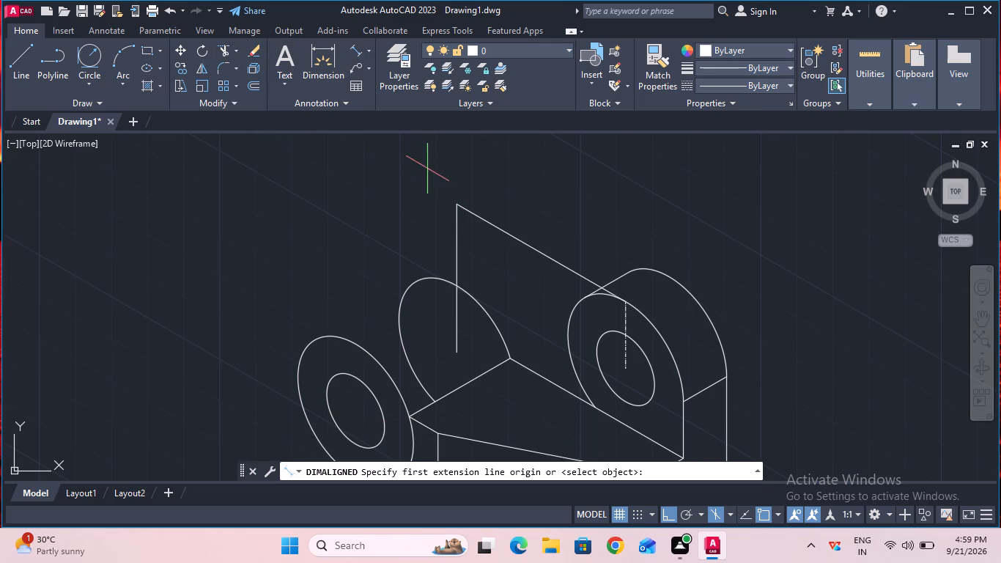
pyautogui.click(459, 204)
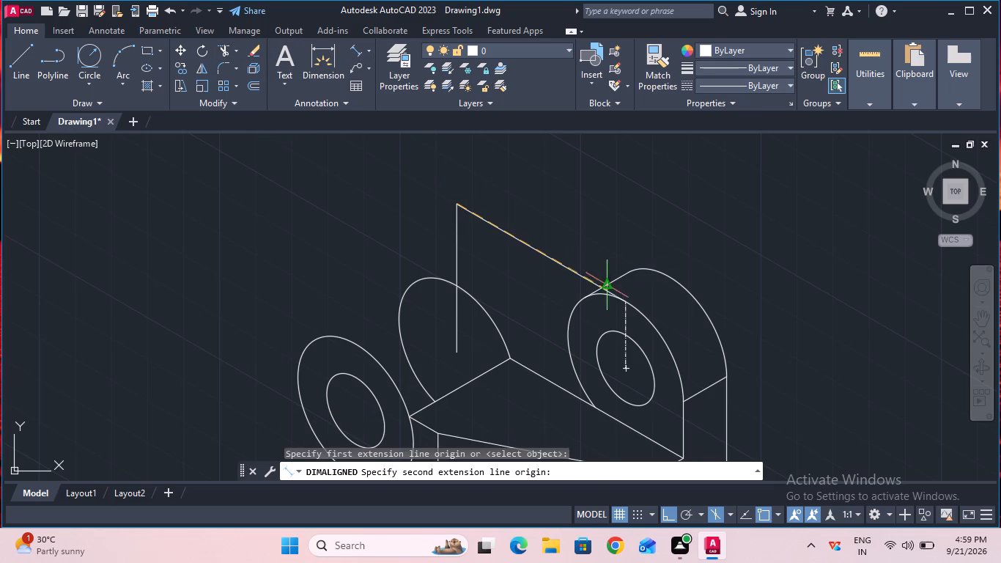
pyautogui.click(620, 299)
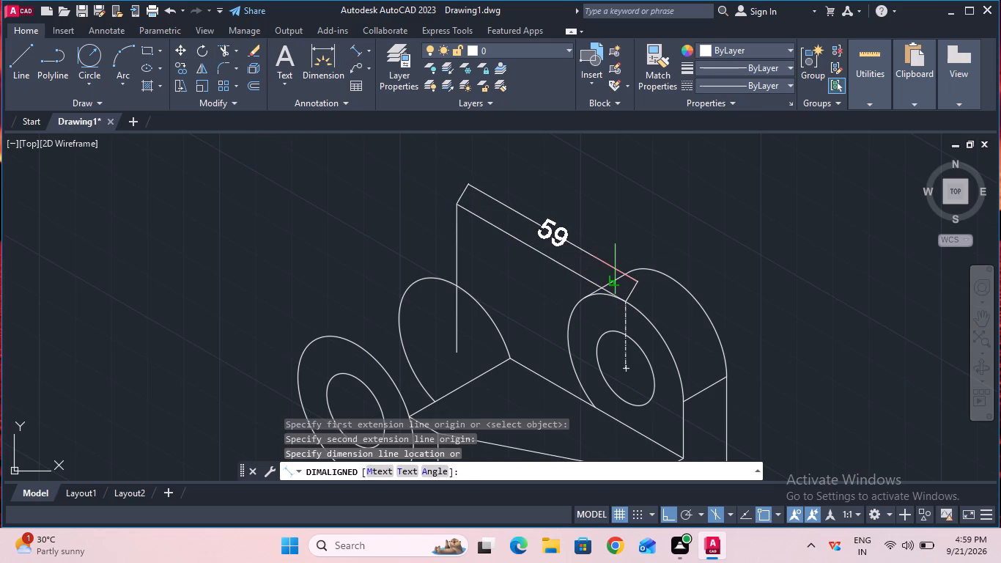
pyautogui.press('Escape')
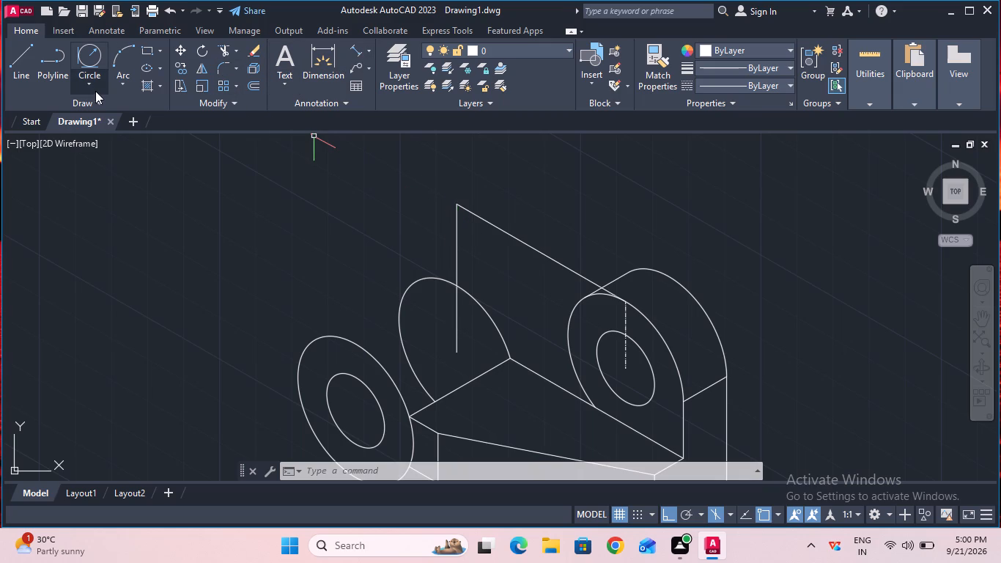
# Draw a 4.58 mm line from the top of the rear arc's vertical line along the sloping line toward the upright.
pyautogui.click(23, 66)
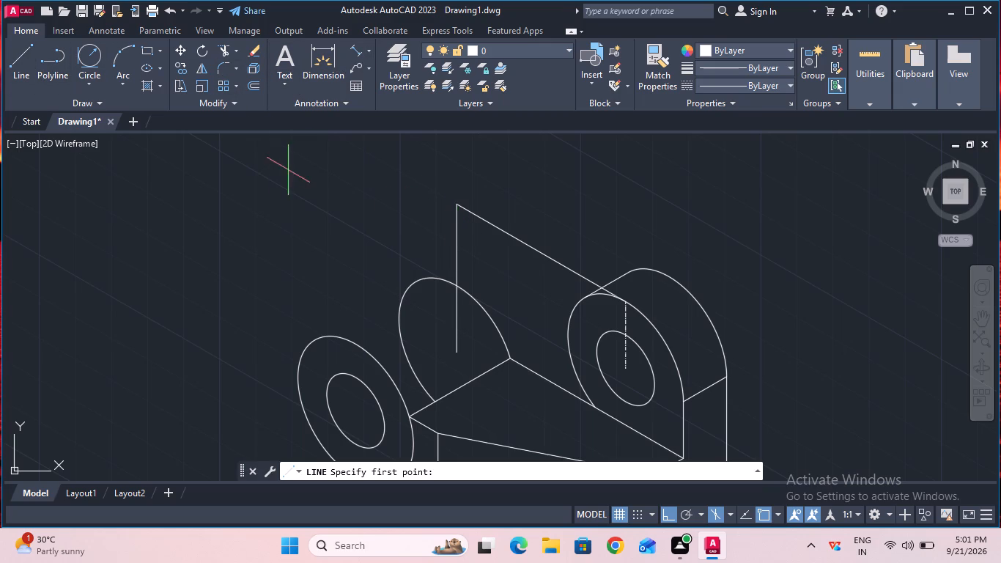
pyautogui.click(454, 207)
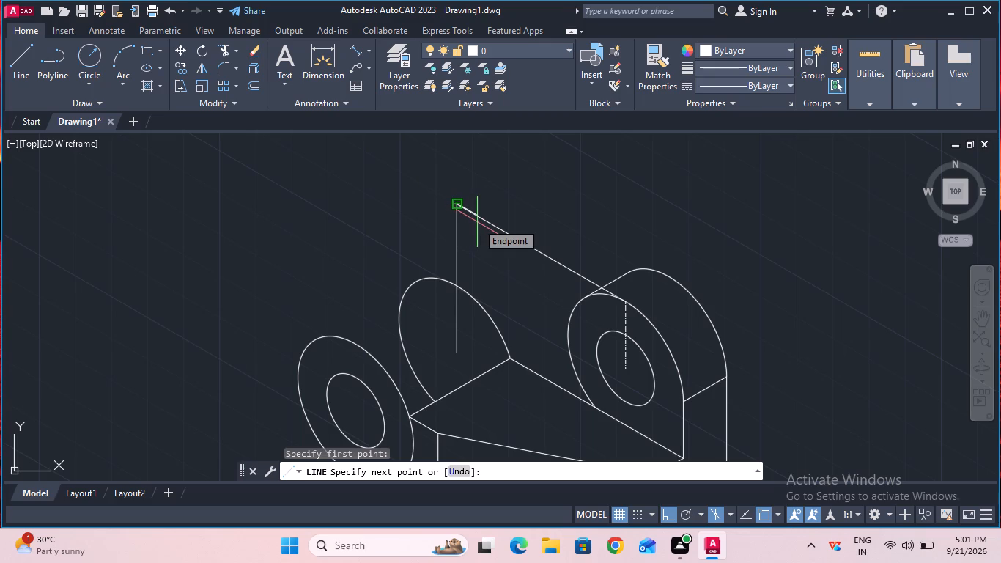
pyautogui.write('4.')
pyautogui.press('5')
pyautogui.press('8')
pyautogui.press('Return')
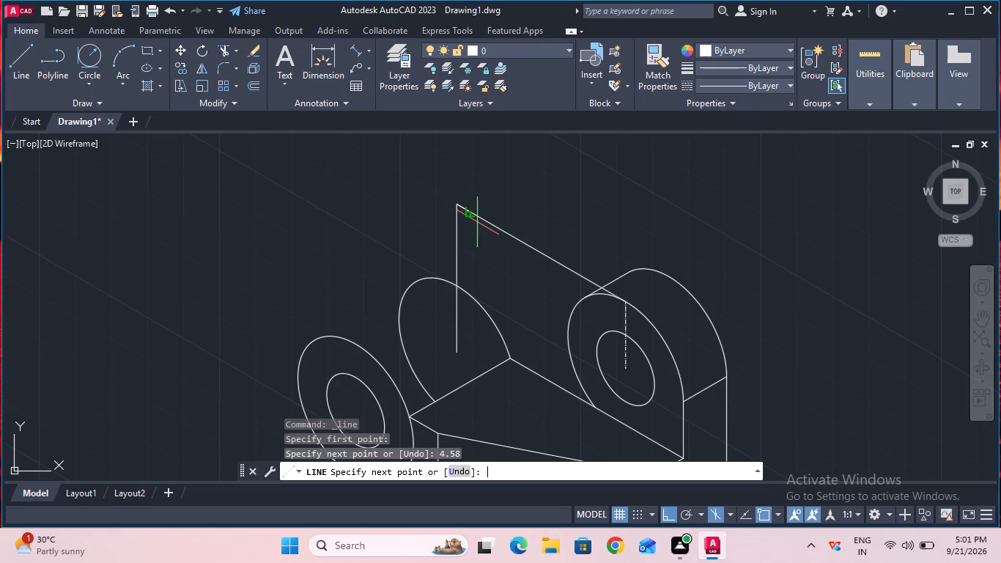
pyautogui.press('Escape')
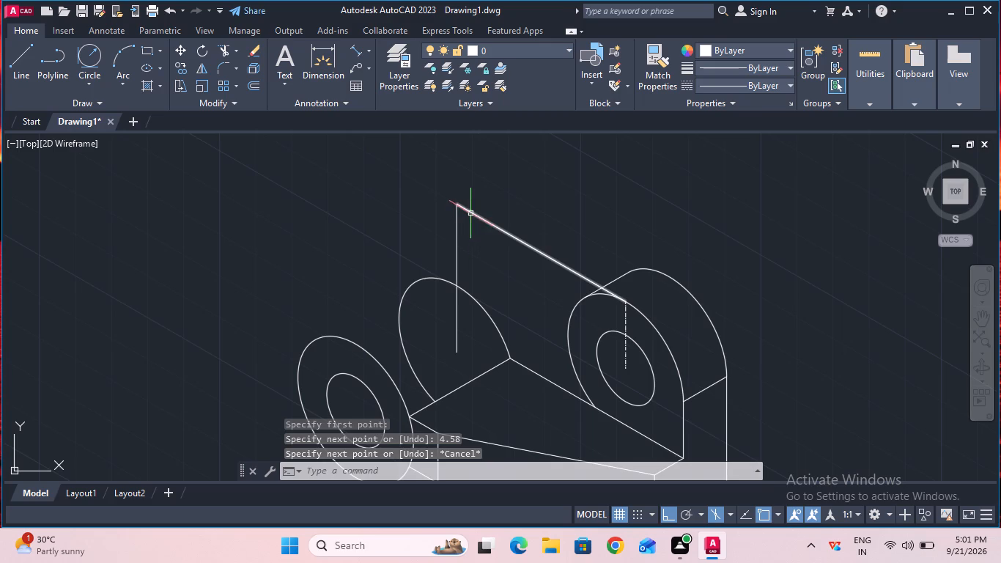
# Draw a 34 mm vertical line downward at 270° from the lower end of the 4.58 mm segment.
pyautogui.click(17, 58)
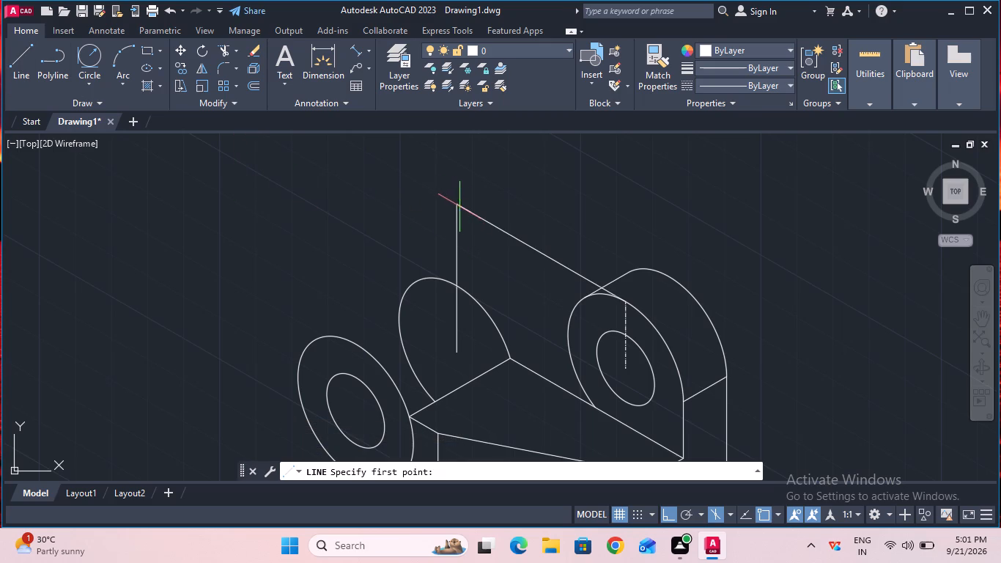
pyautogui.click(471, 212)
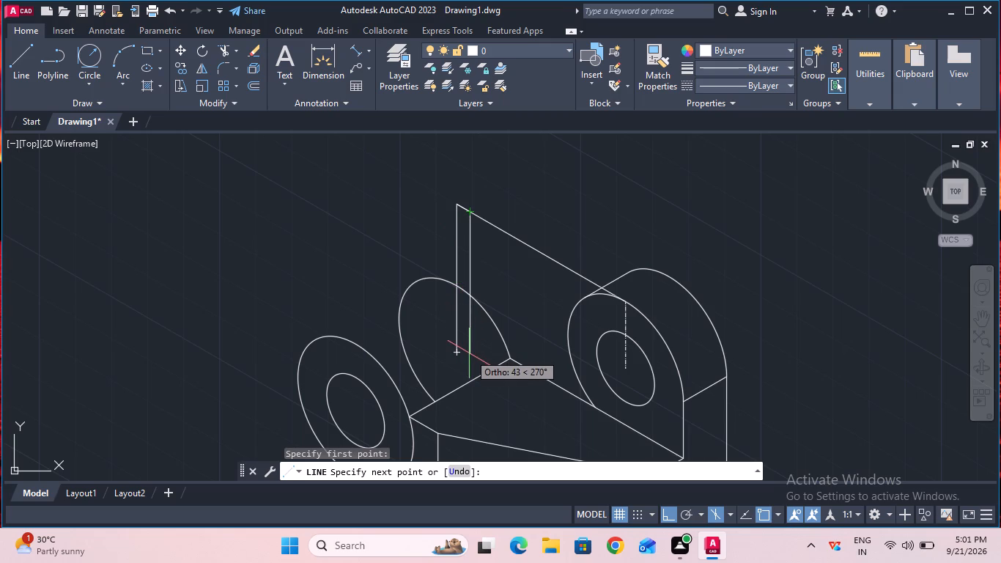
pyautogui.write('34')
pyautogui.press('Return')
pyautogui.press('Escape')
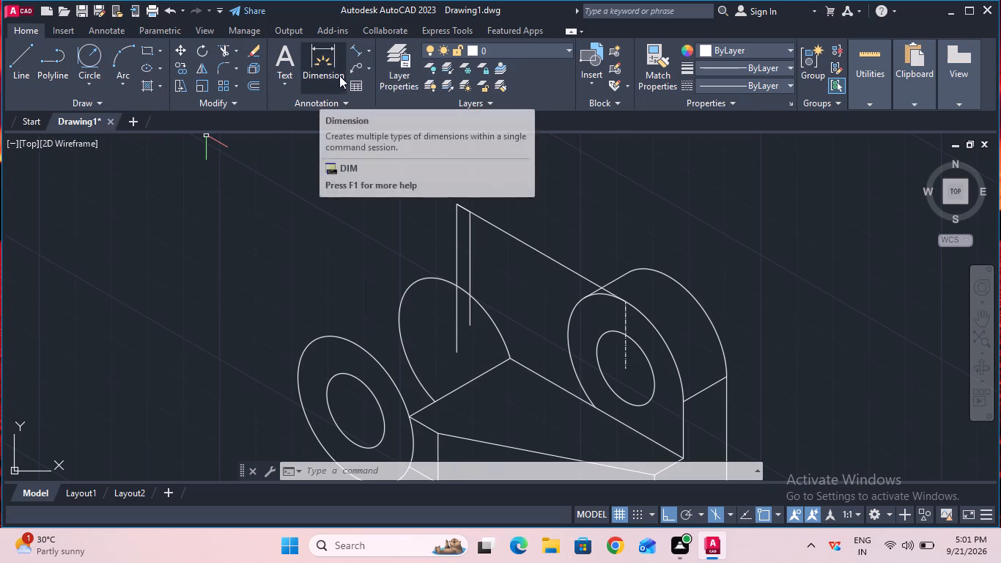
# Measure the distance from the top of the 34 mm vertical line to the top of the upright's centre line.
pyautogui.click(352, 46)
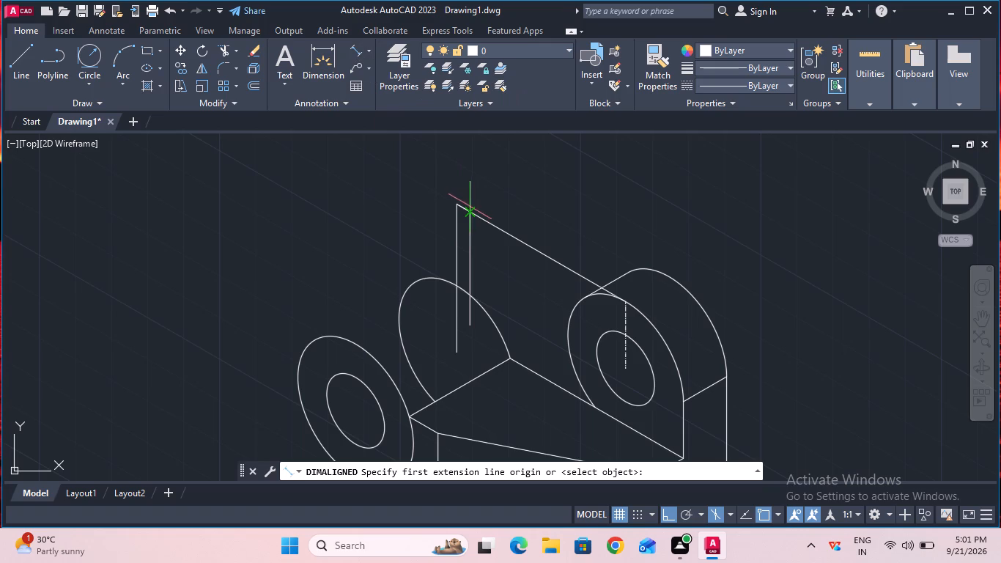
pyautogui.click(470, 215)
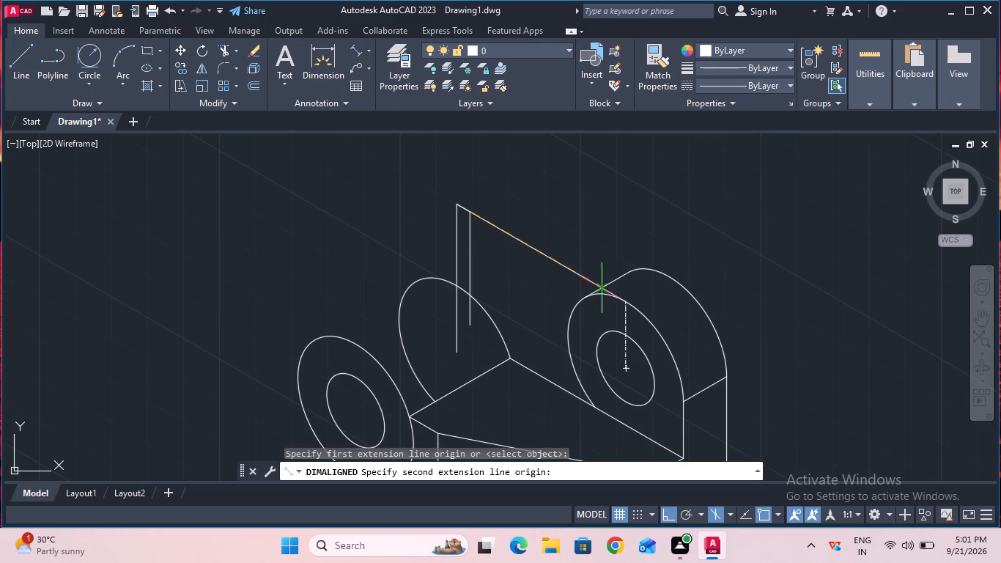
pyautogui.click(624, 306)
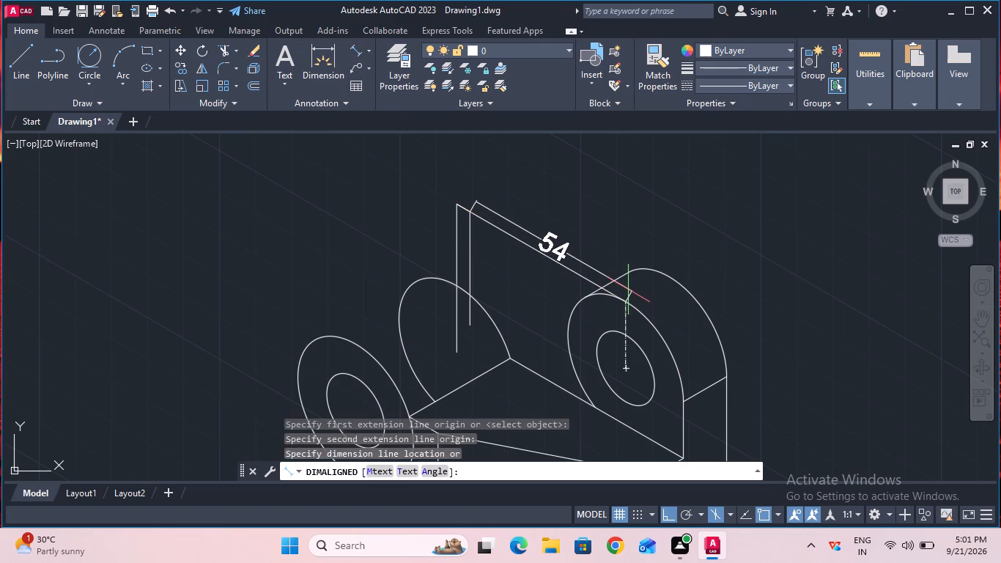
pyautogui.press('Escape')
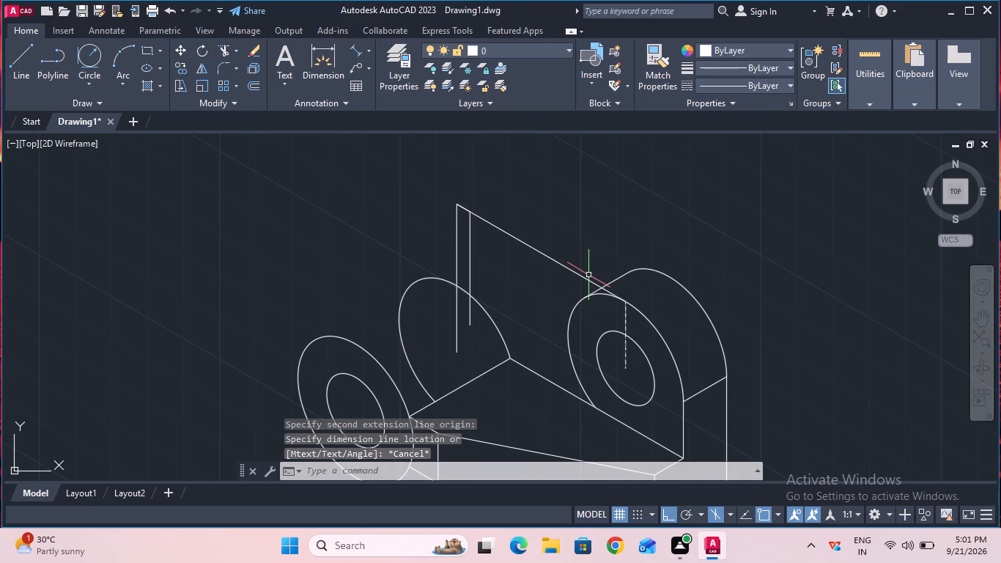
# Draw a 27 mm line from the top of the 34 mm vertical line along the sloping line toward the upright.
pyautogui.click(26, 73)
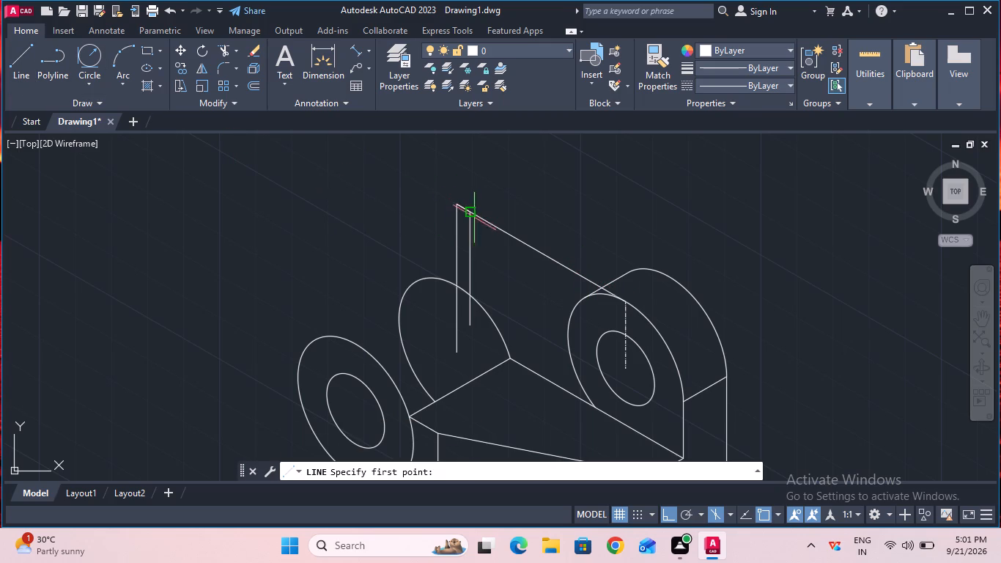
pyautogui.click(471, 212)
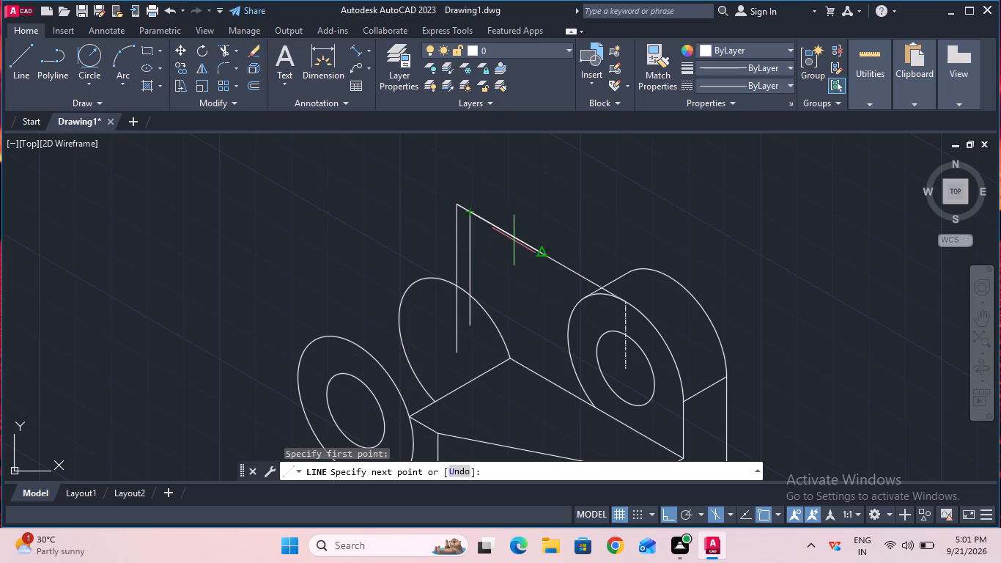
pyautogui.press('2')
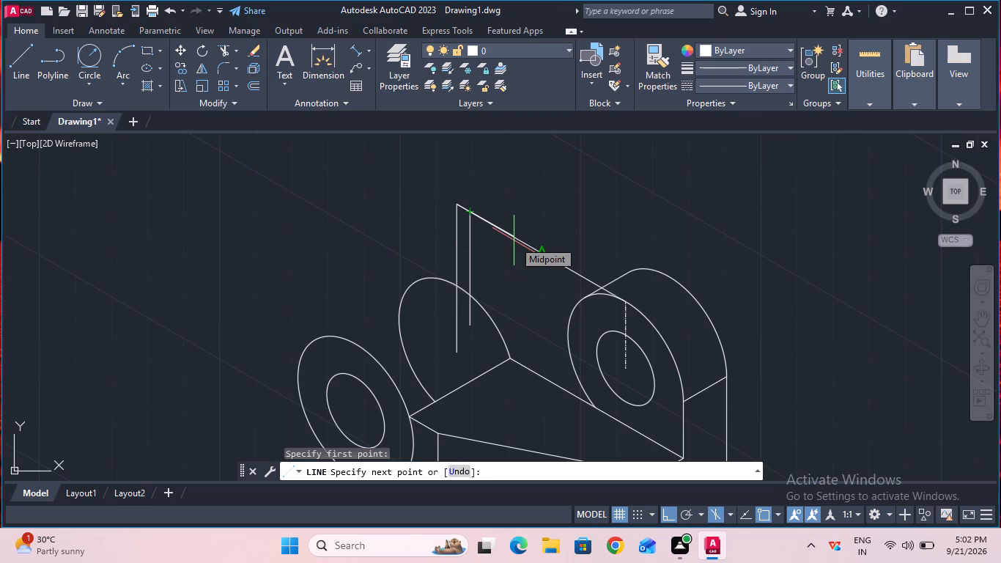
pyautogui.press('7')
pyautogui.press('Return')
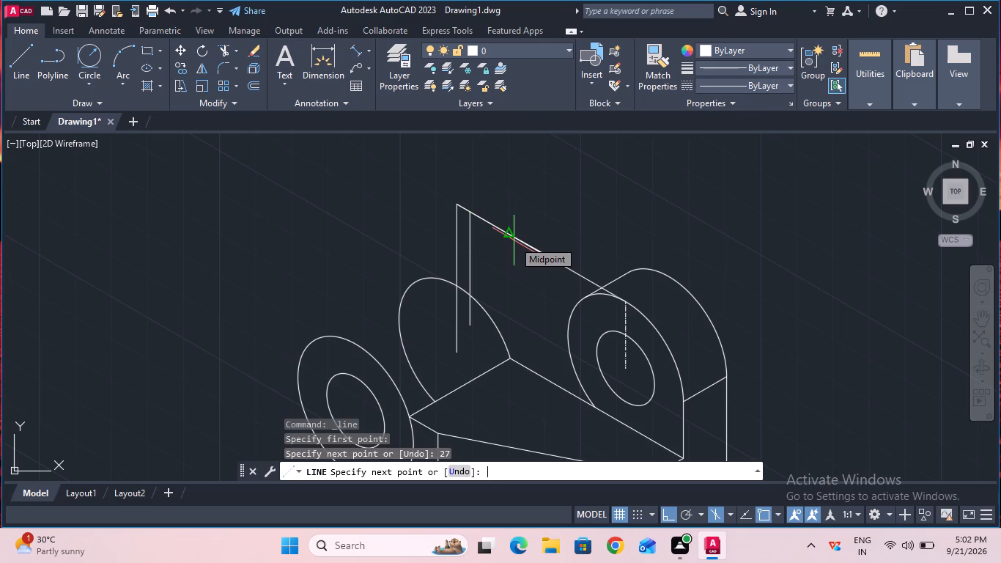
pyautogui.press('Escape')
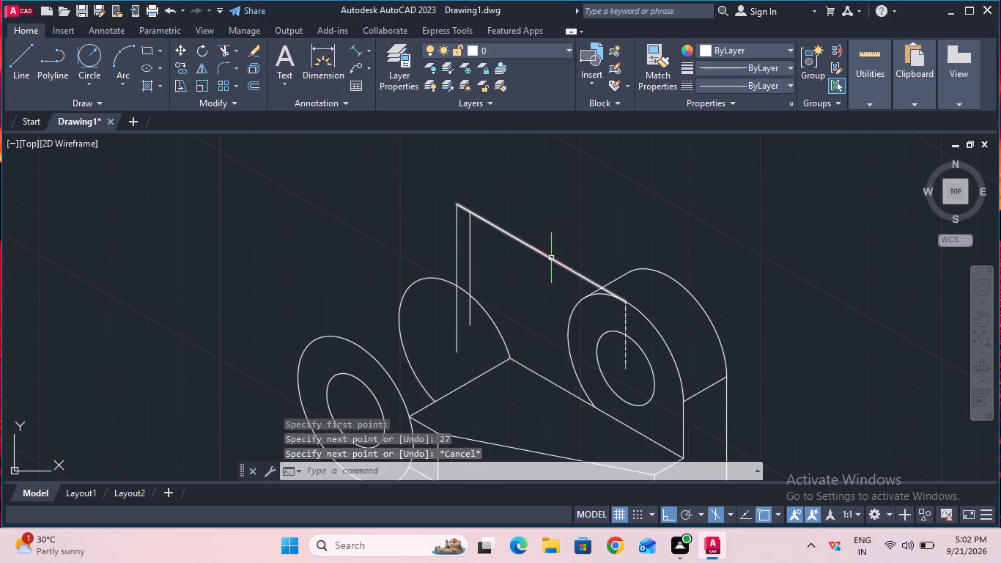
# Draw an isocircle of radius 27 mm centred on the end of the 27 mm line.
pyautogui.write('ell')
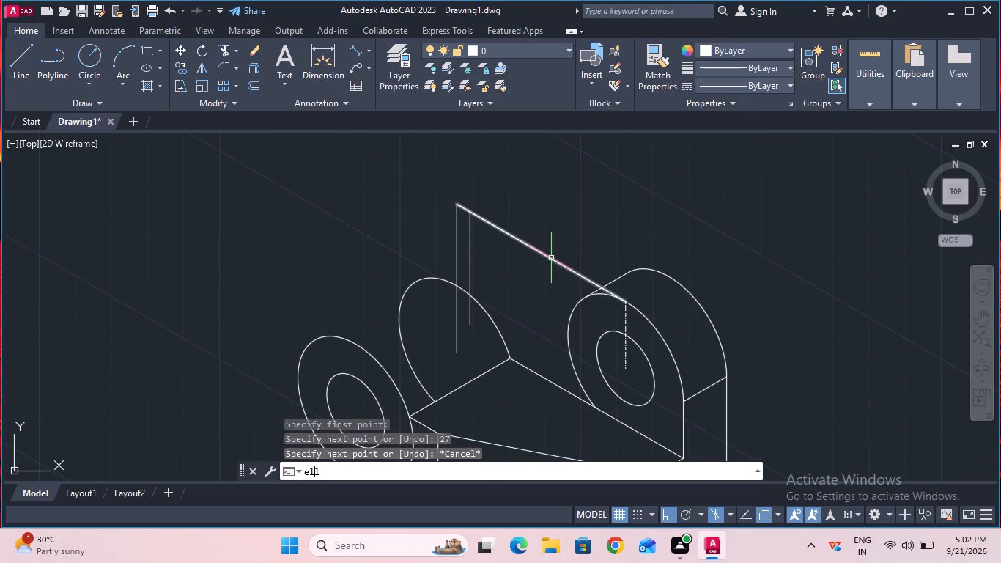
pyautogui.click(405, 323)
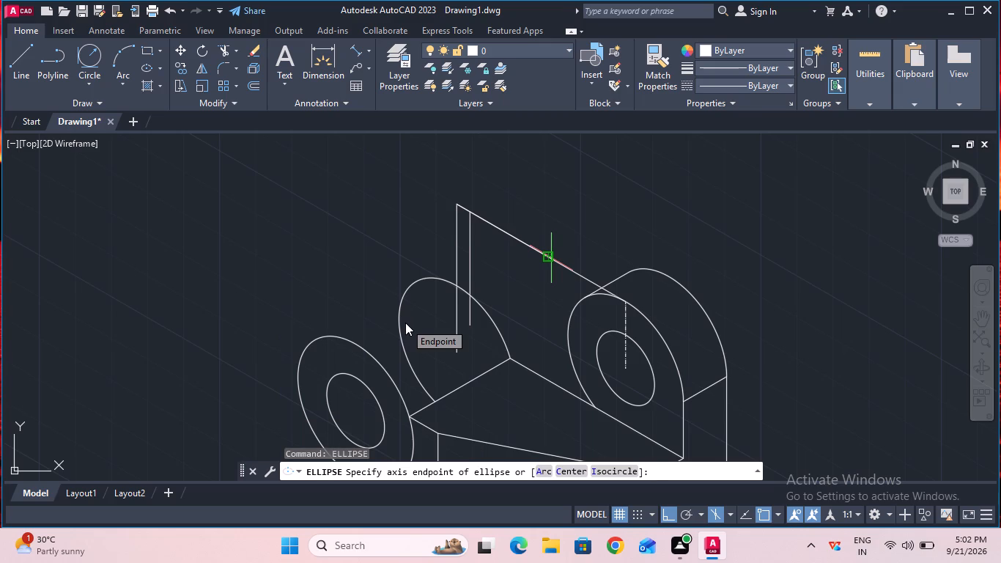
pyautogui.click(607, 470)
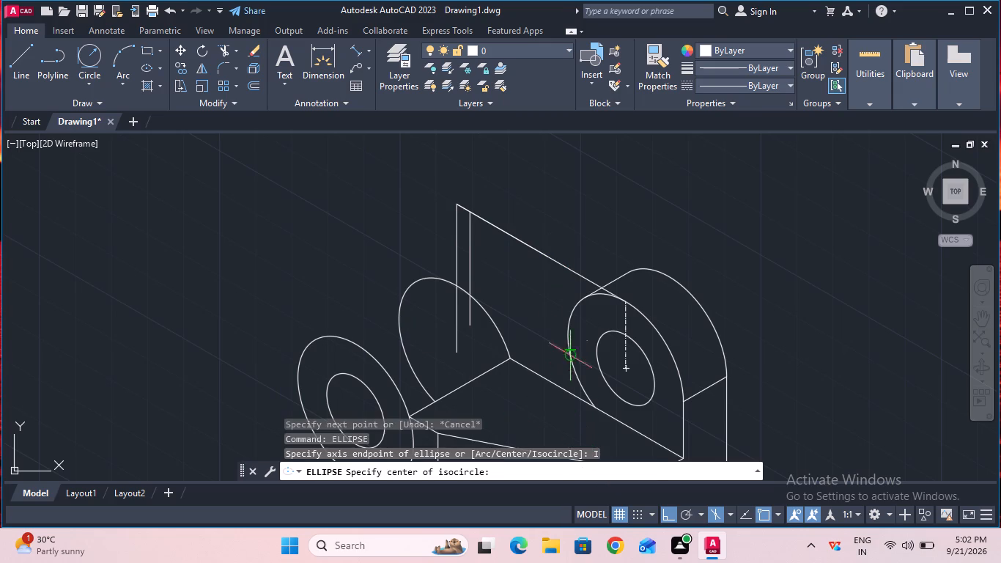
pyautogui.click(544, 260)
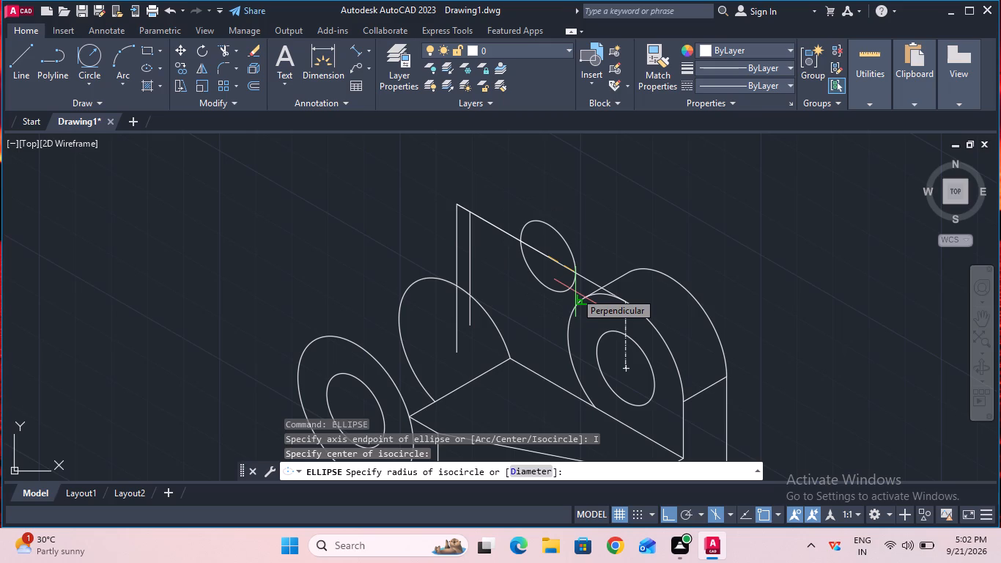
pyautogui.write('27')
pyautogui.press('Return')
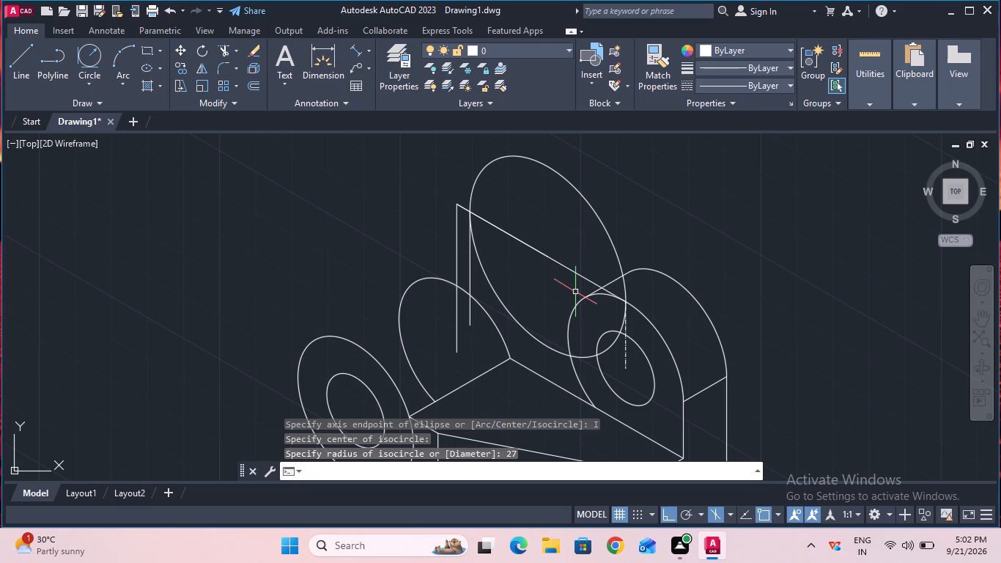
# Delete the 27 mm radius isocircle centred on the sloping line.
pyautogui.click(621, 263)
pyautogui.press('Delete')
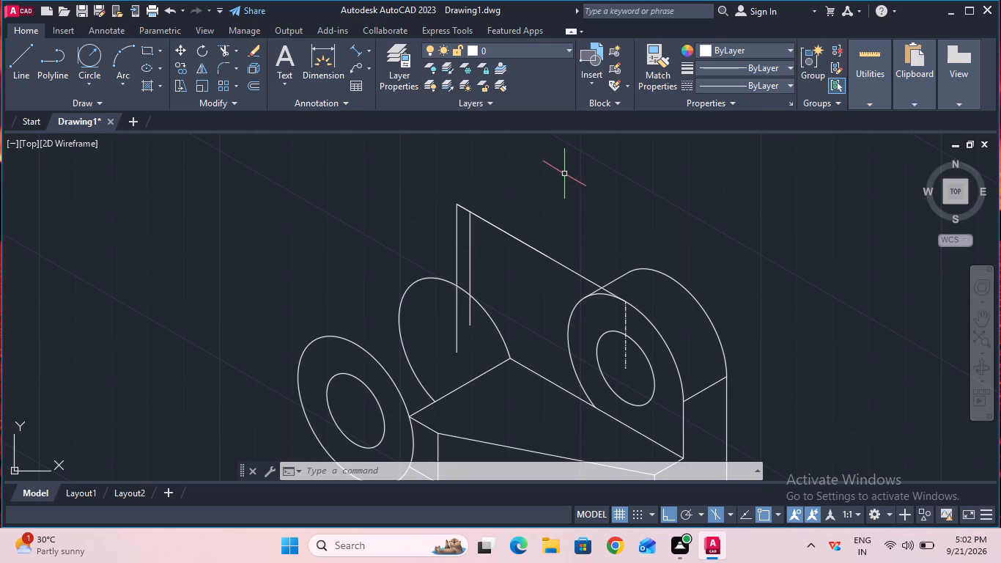
# Examine the drawing in the Front view and return to the Top view.
pyautogui.click(33, 147)
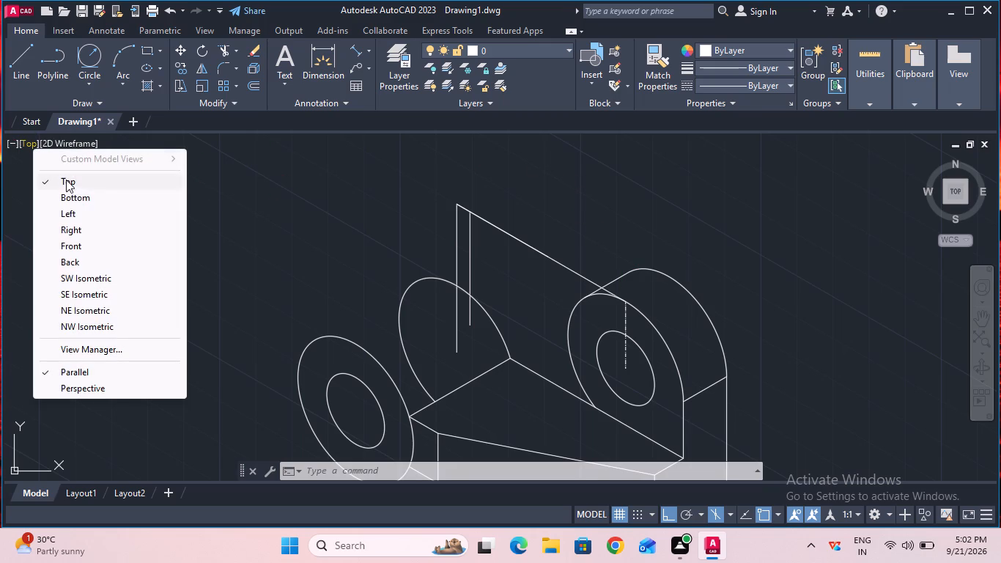
pyautogui.click(75, 246)
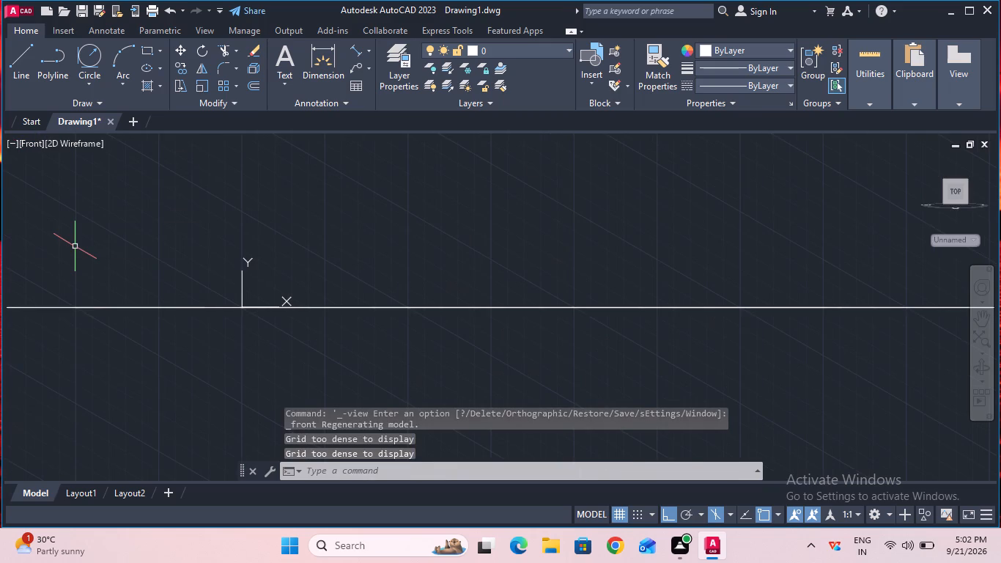
pyautogui.keyDown('ctrl'); pyautogui.scroll(-3, 166, 243); pyautogui.keyUp('ctrl')
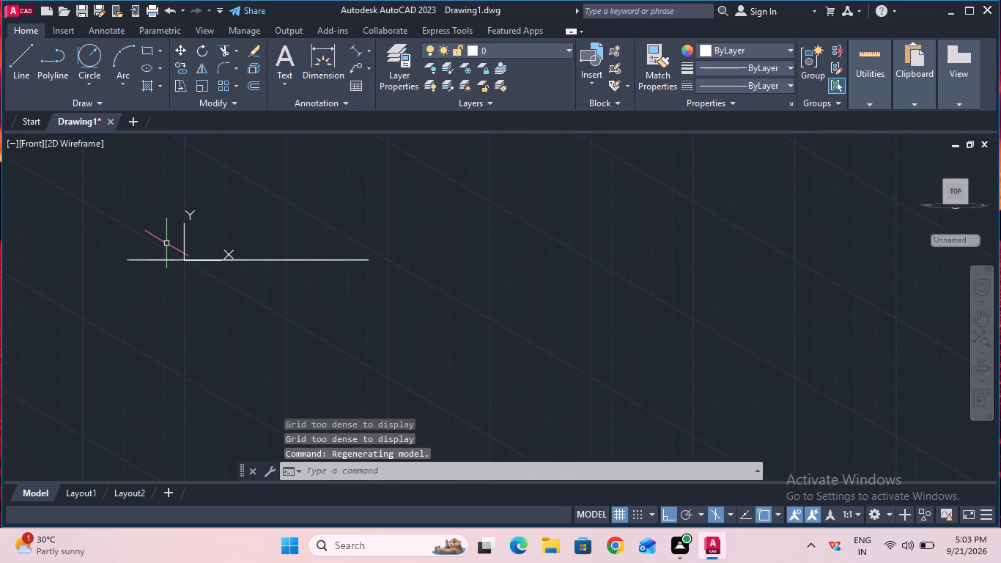
pyautogui.keyDown('ctrl'); pyautogui.scroll(2, 166, 243); pyautogui.keyUp('ctrl')
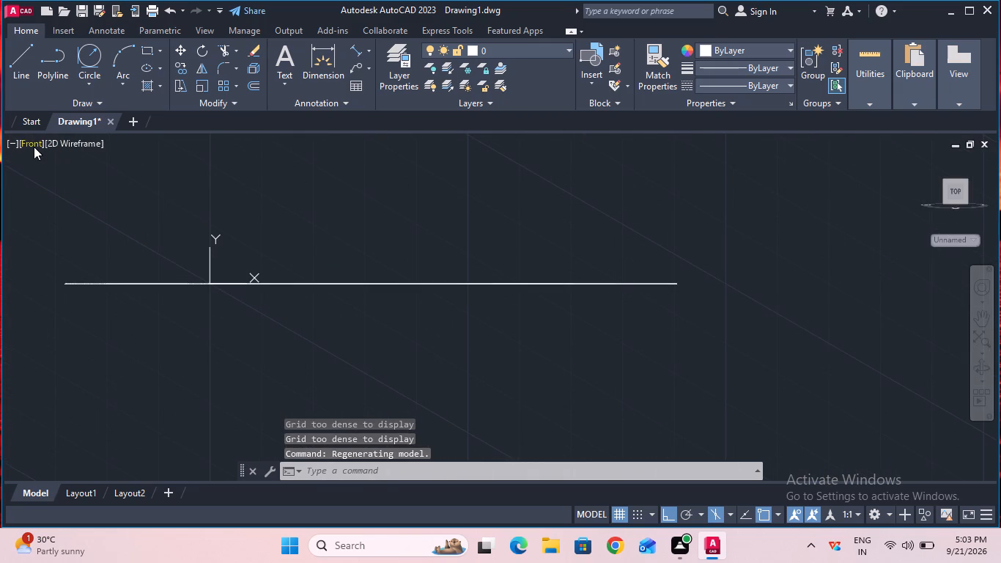
pyautogui.click(34, 145)
pyautogui.click(60, 180)
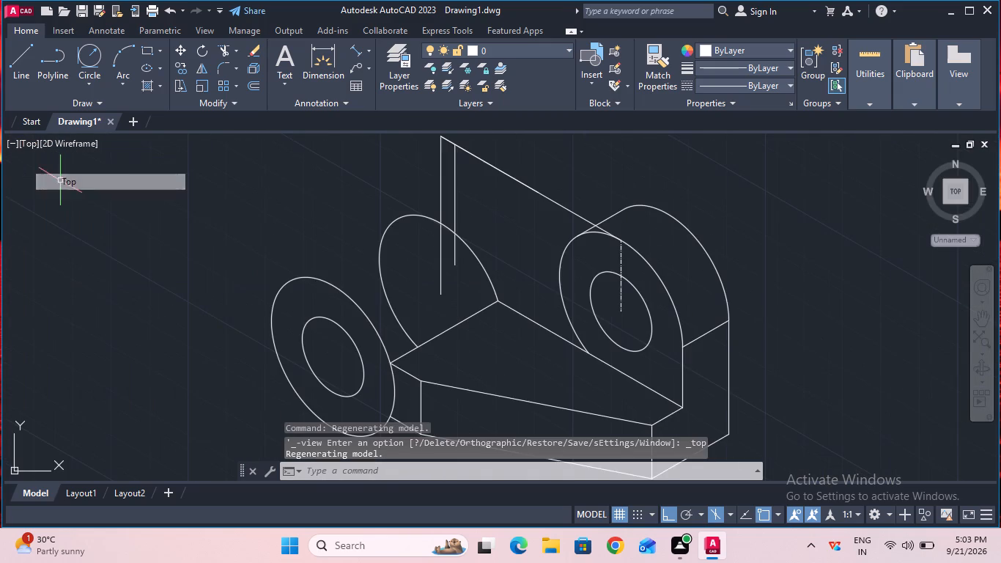
pyautogui.click(36, 146)
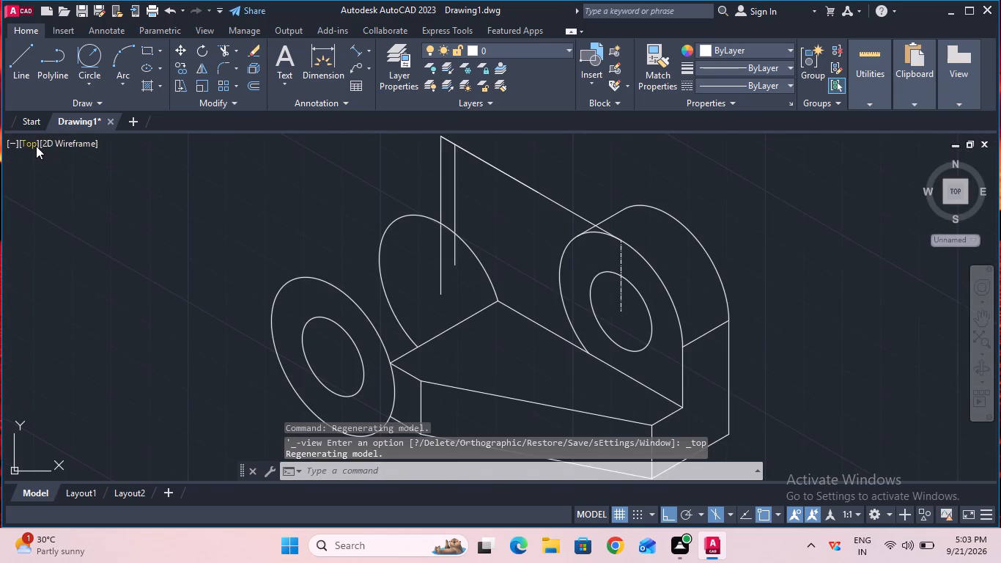
# Examine the drawing in the Bottom and Right views and return to the Top view.
pyautogui.click(79, 199)
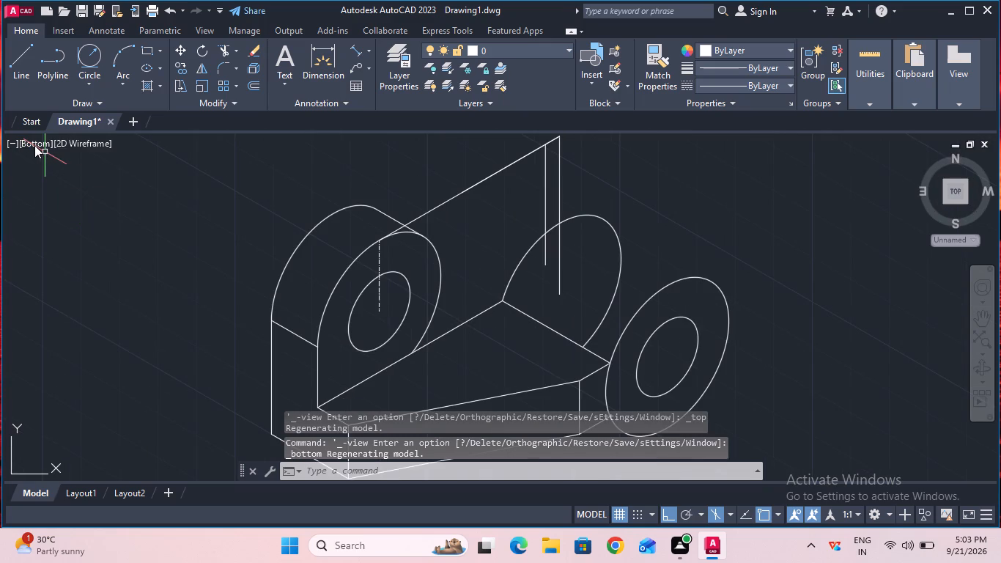
pyautogui.click(34, 145)
pyautogui.click(76, 229)
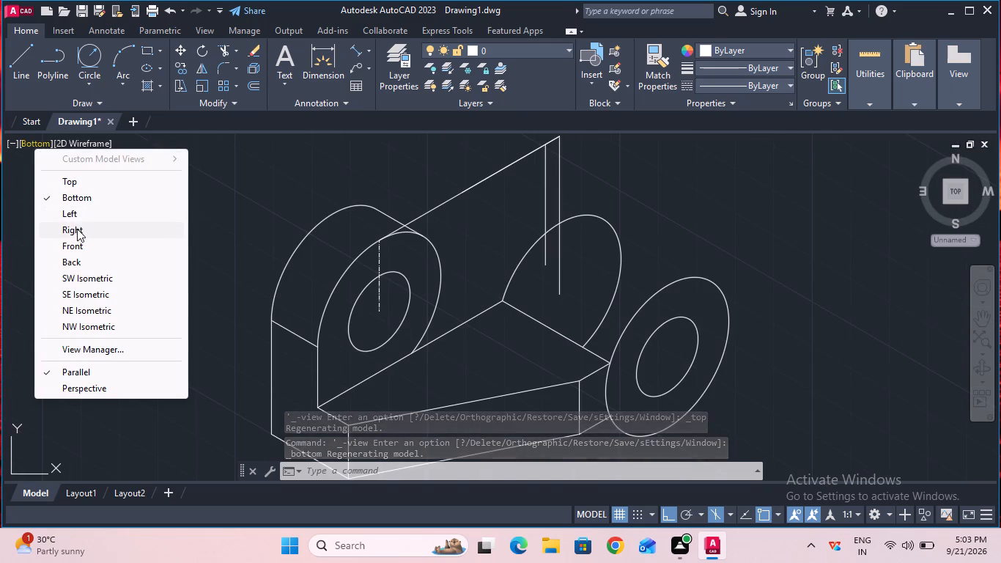
pyautogui.click(30, 146)
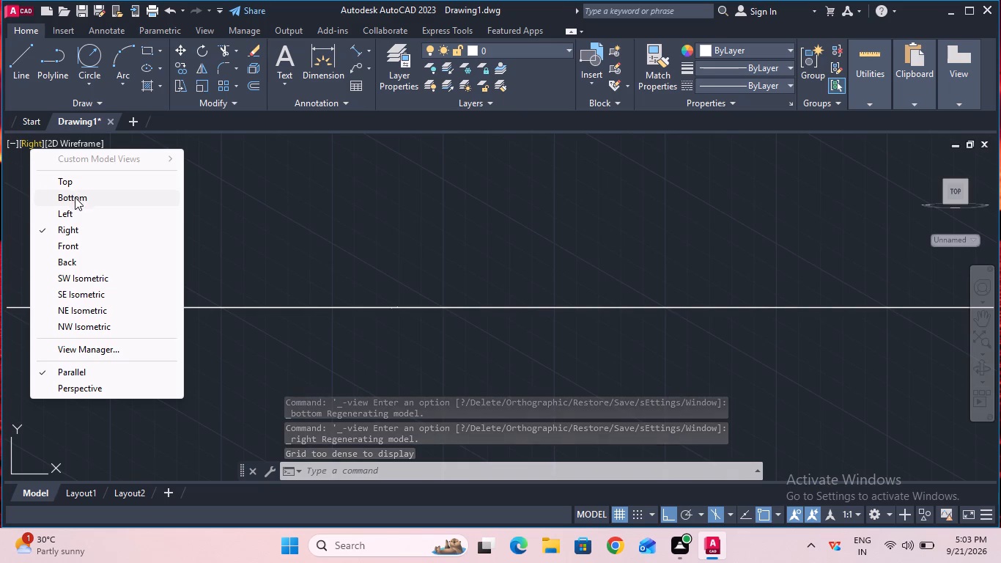
pyautogui.click(66, 181)
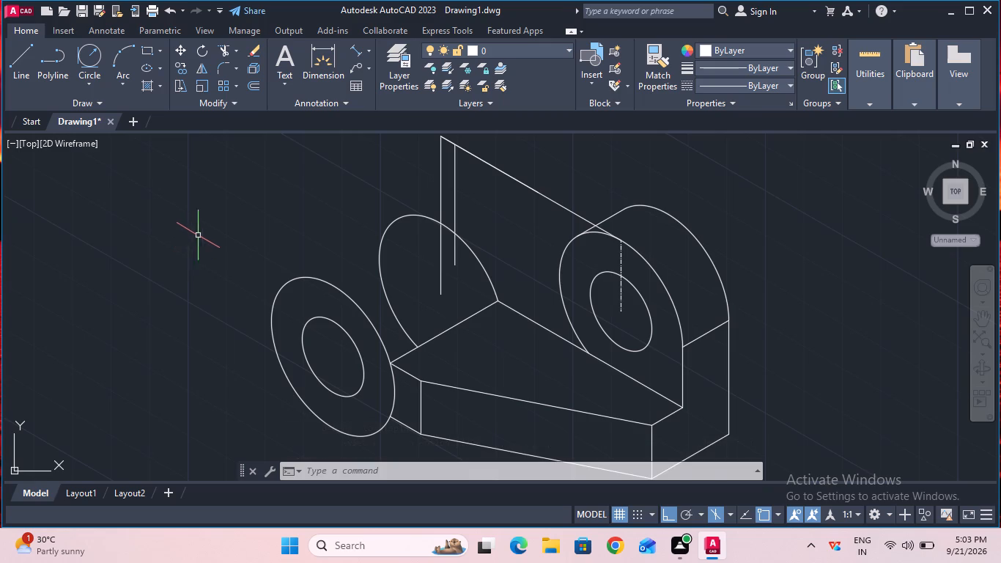
# Erase the two vertical construction lines near the sloping line's upper end and the short line overlapping the sloping line.
pyautogui.click(254, 54)
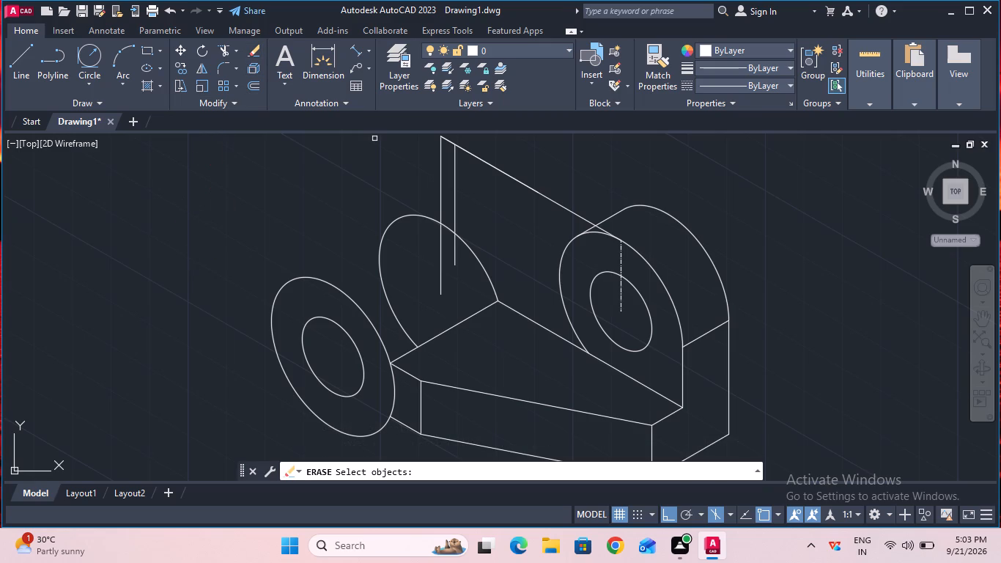
pyautogui.click(441, 174)
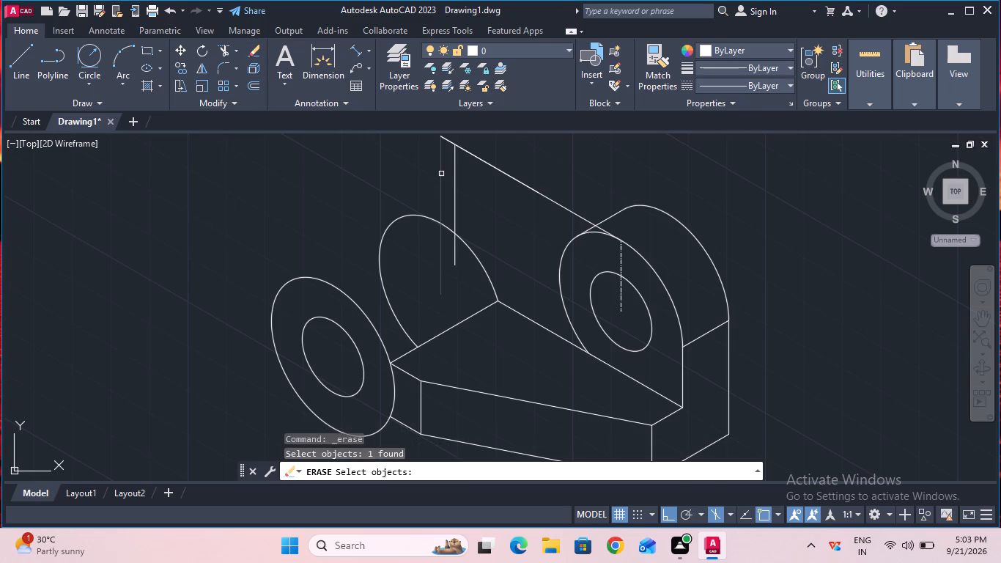
pyautogui.press('Return')
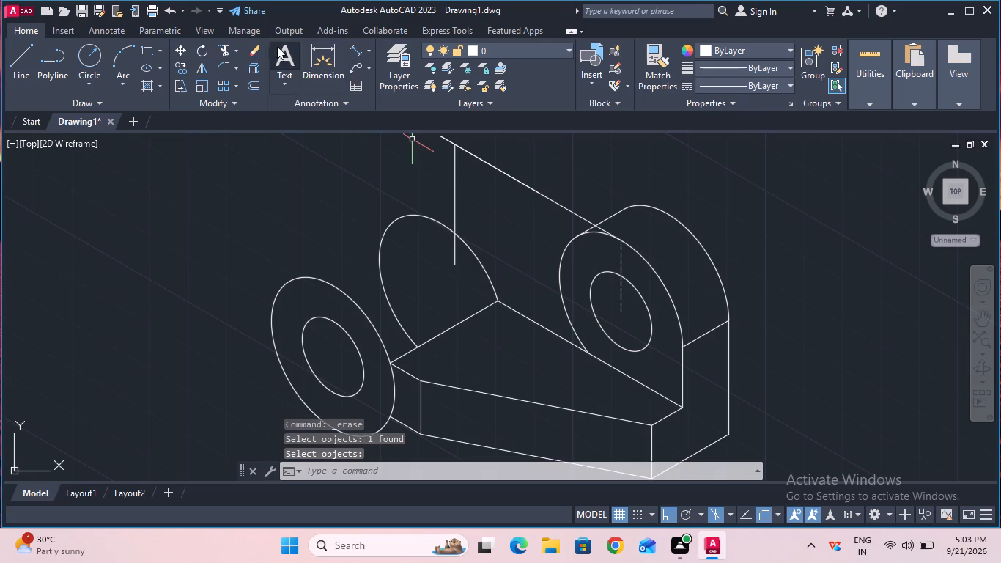
pyautogui.click(258, 48)
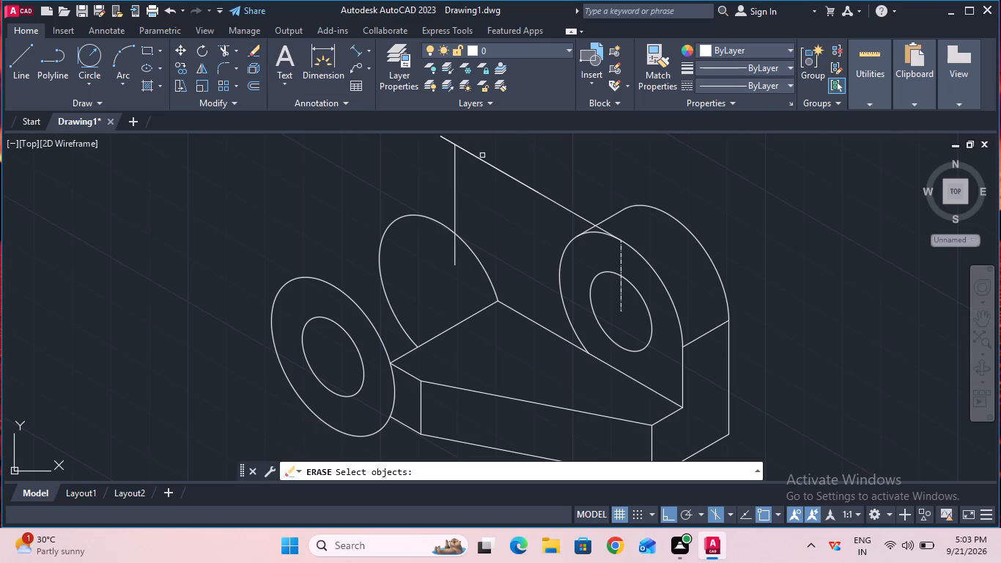
pyautogui.click(483, 160)
pyautogui.press('Return')
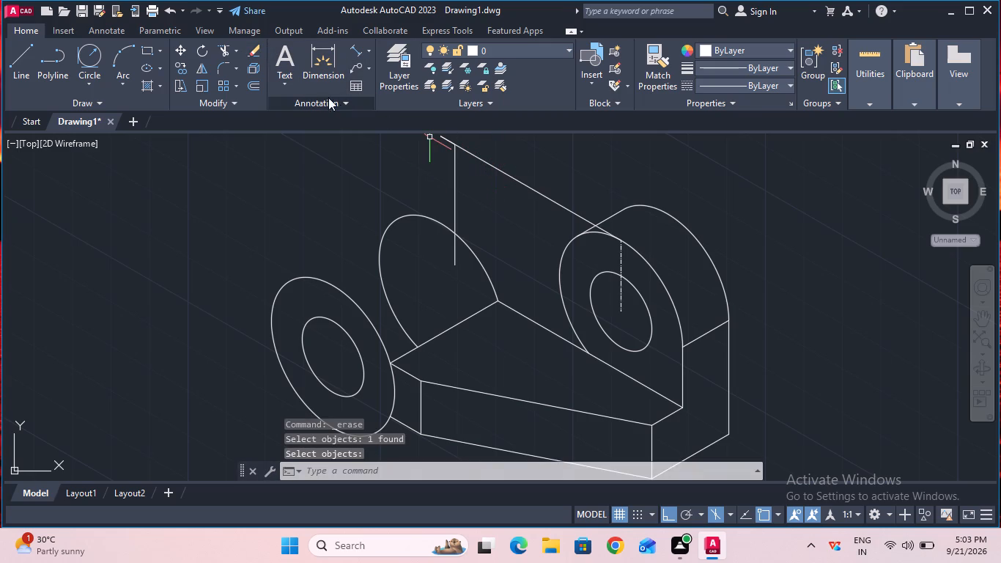
pyautogui.click(260, 51)
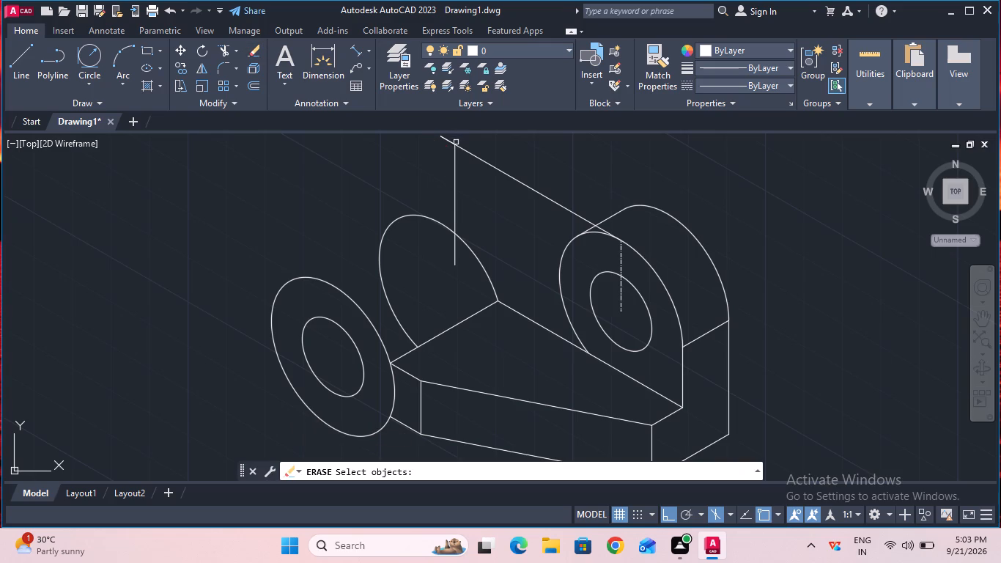
pyautogui.click(455, 144)
pyautogui.press('Return')
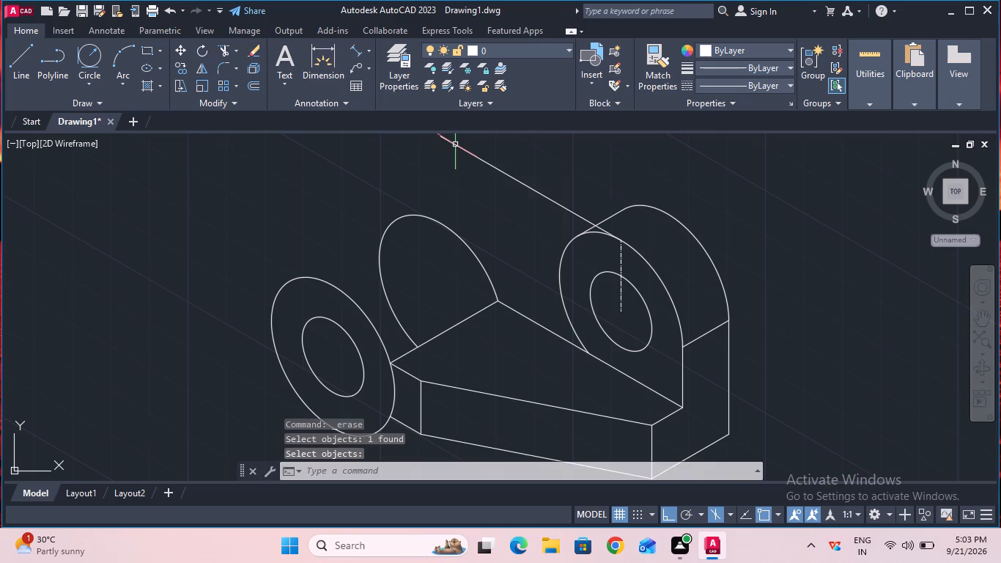
pyautogui.click(256, 52)
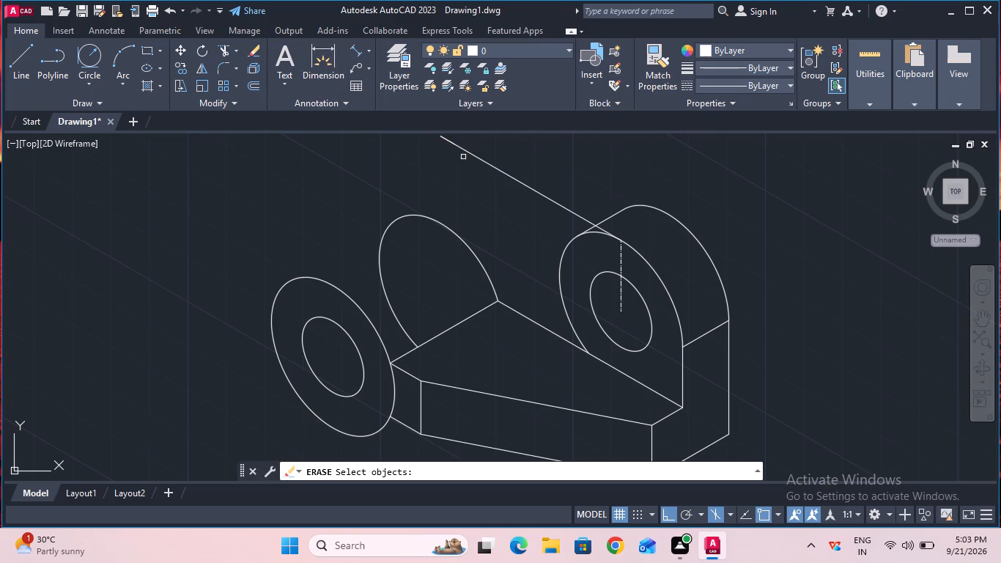
pyautogui.press('Escape')
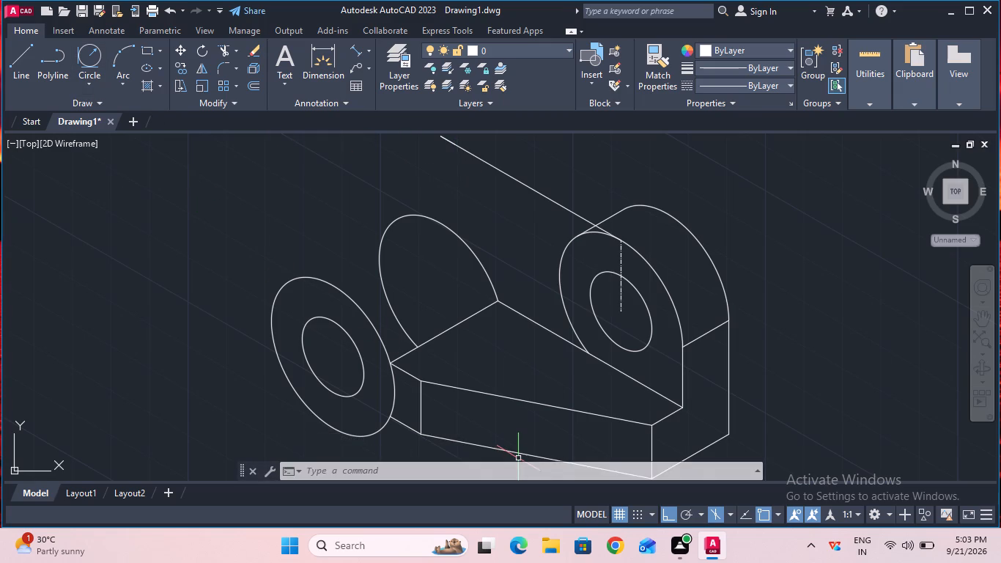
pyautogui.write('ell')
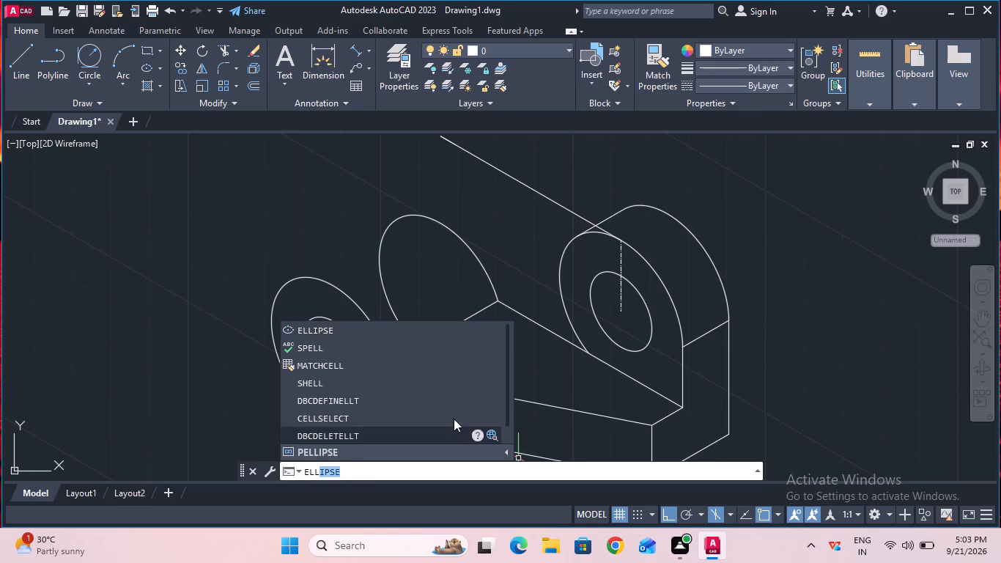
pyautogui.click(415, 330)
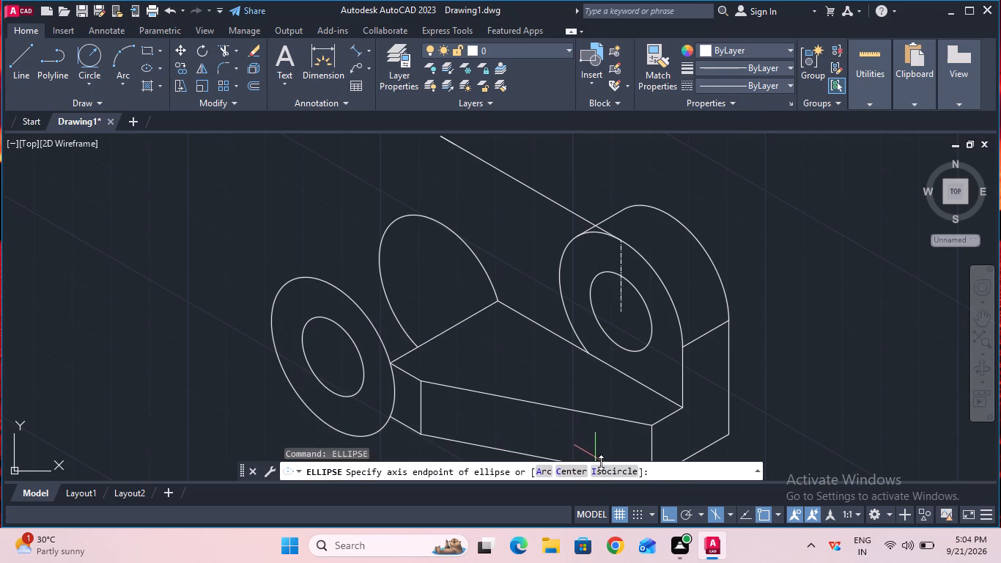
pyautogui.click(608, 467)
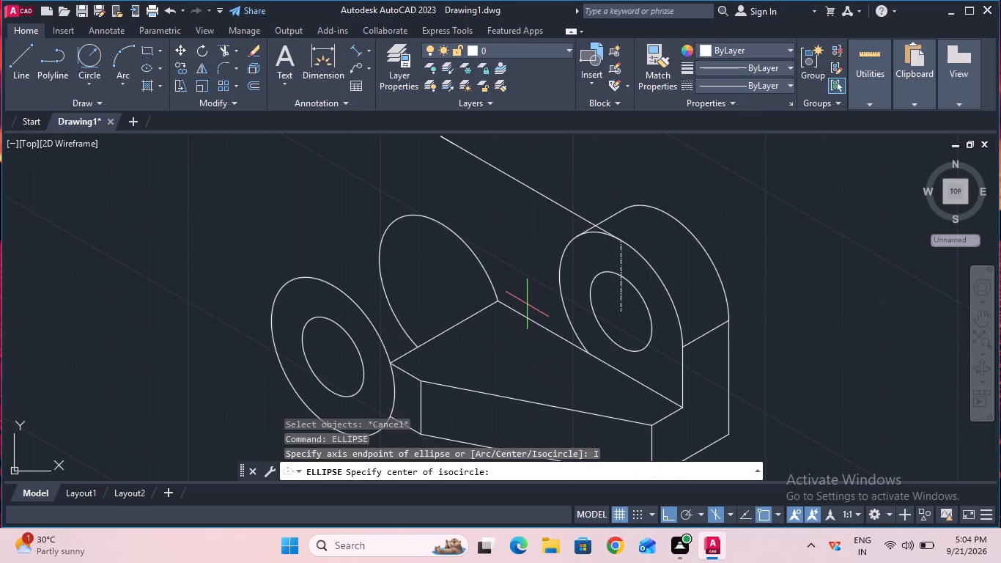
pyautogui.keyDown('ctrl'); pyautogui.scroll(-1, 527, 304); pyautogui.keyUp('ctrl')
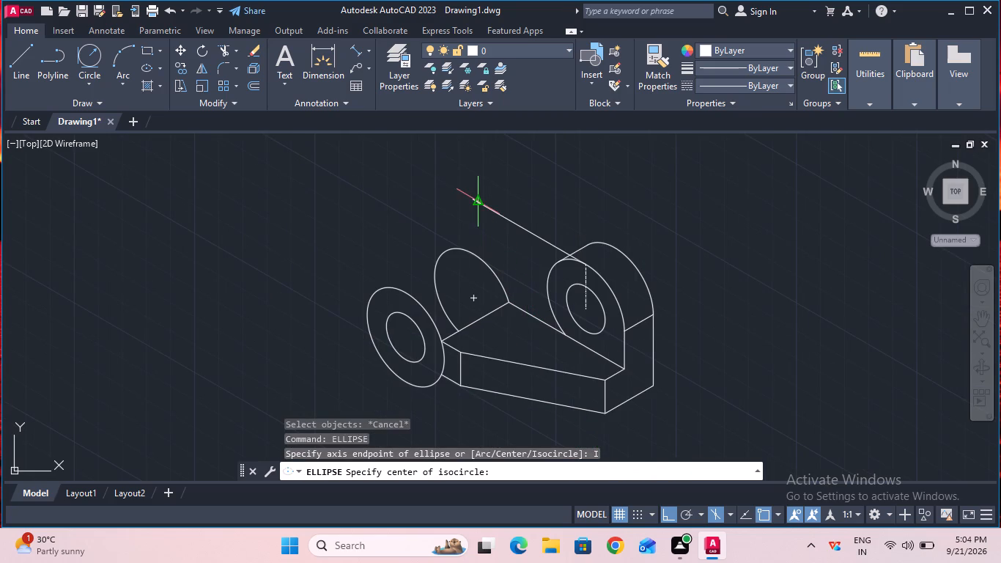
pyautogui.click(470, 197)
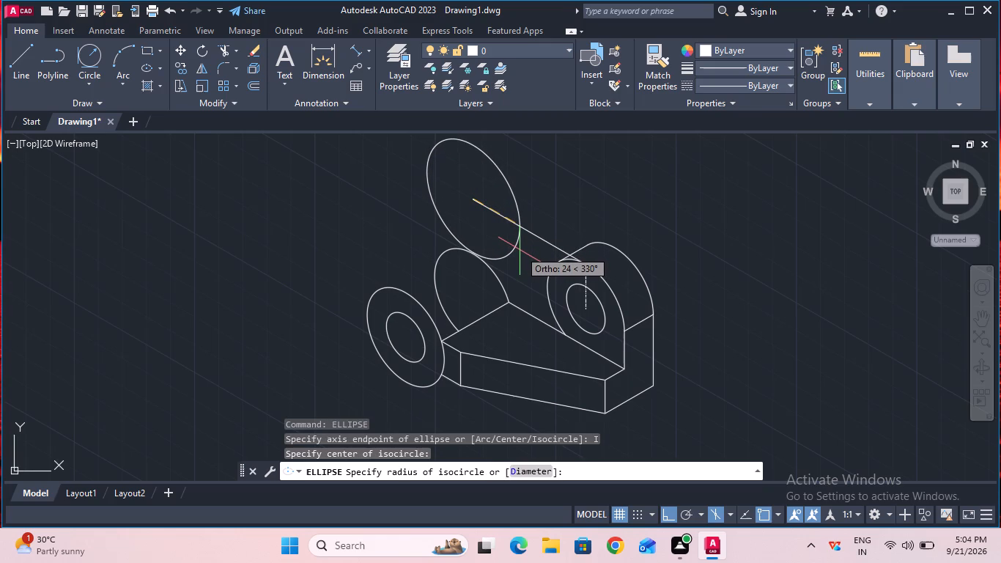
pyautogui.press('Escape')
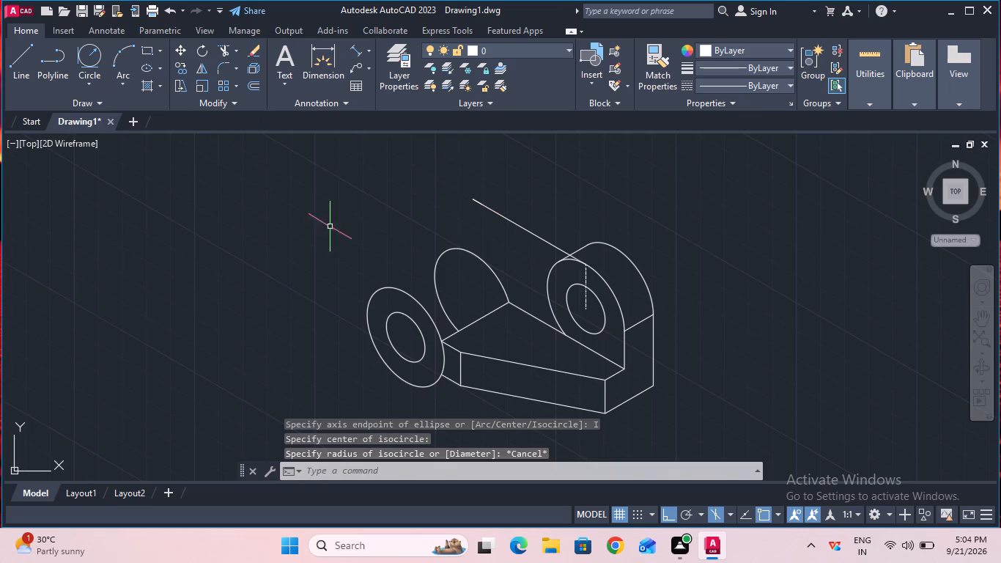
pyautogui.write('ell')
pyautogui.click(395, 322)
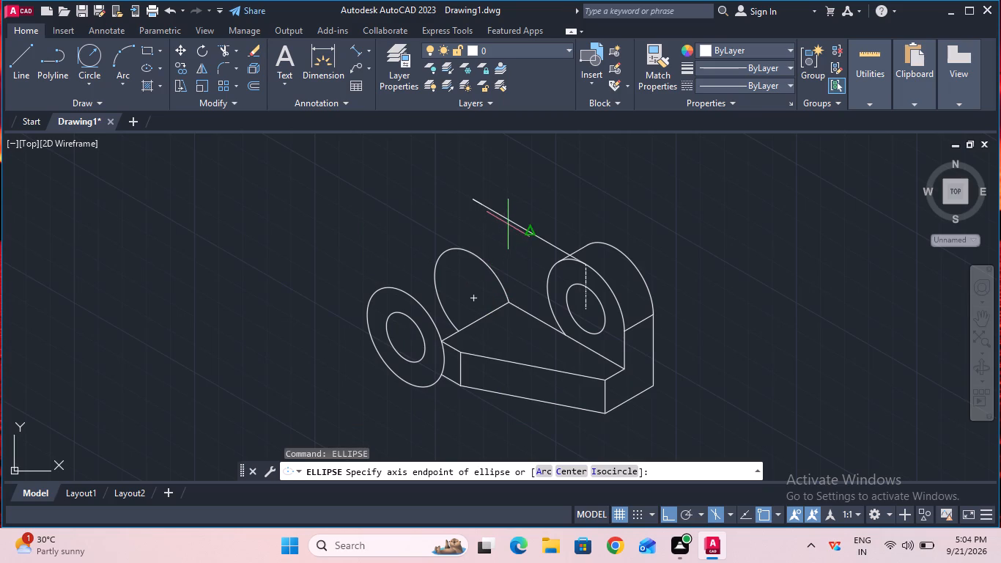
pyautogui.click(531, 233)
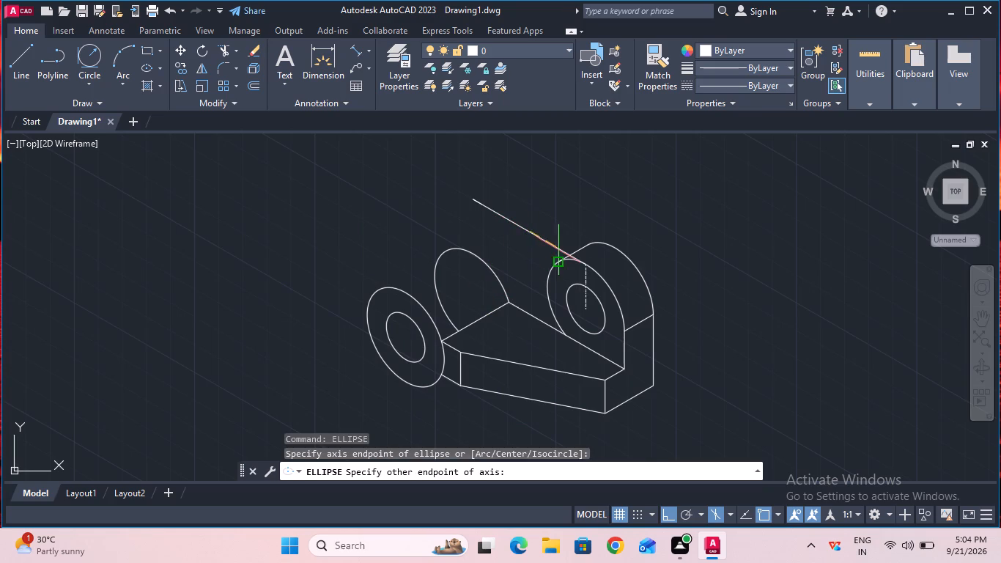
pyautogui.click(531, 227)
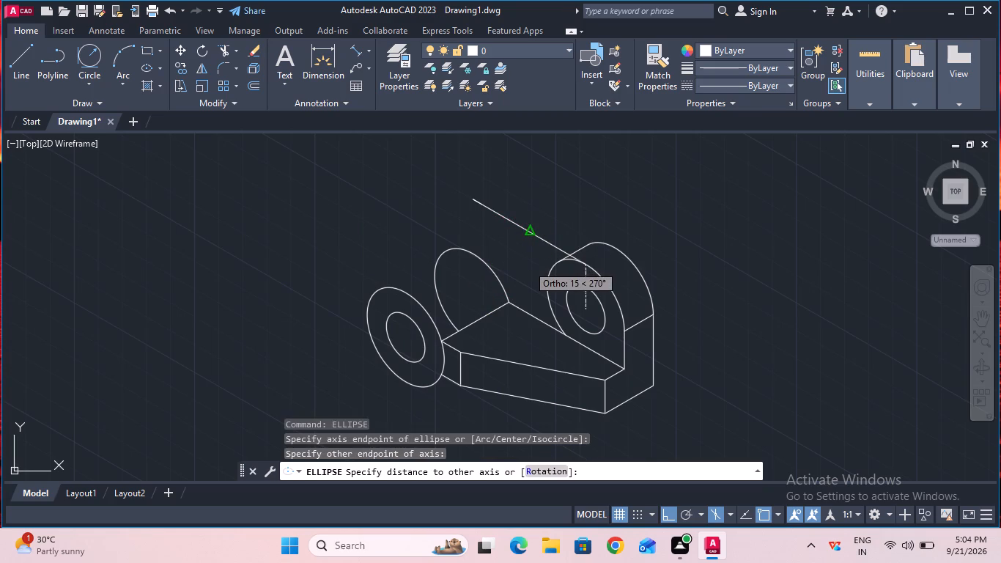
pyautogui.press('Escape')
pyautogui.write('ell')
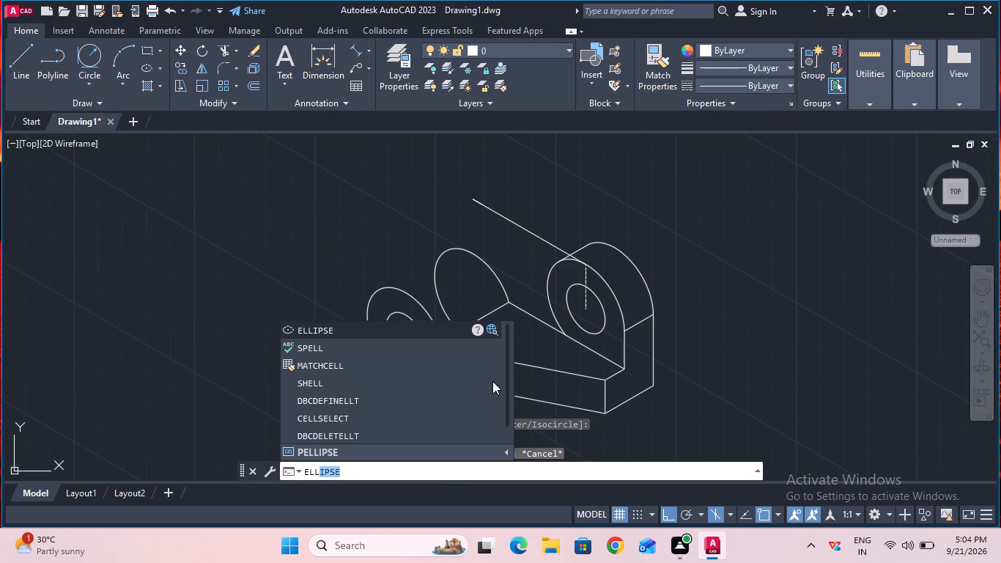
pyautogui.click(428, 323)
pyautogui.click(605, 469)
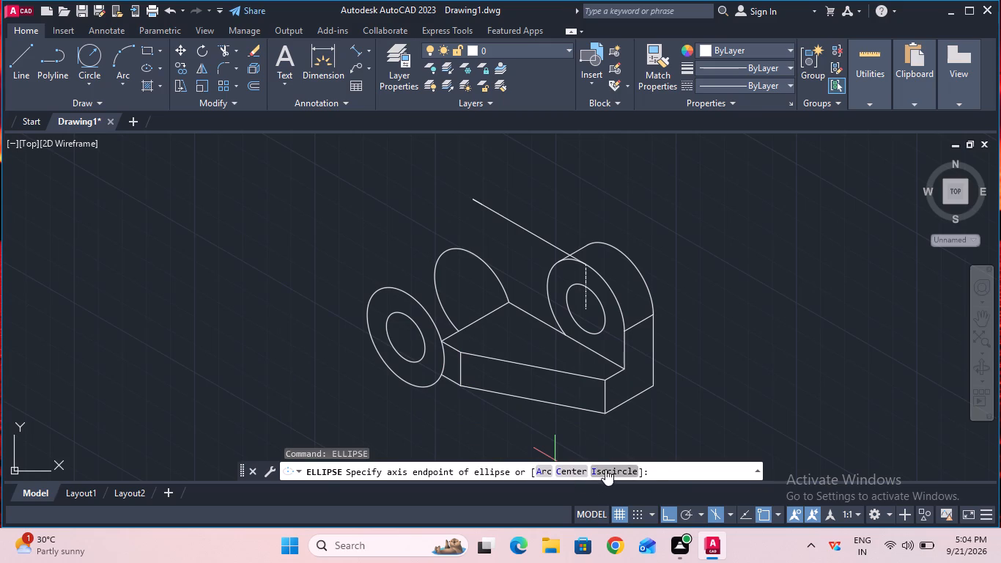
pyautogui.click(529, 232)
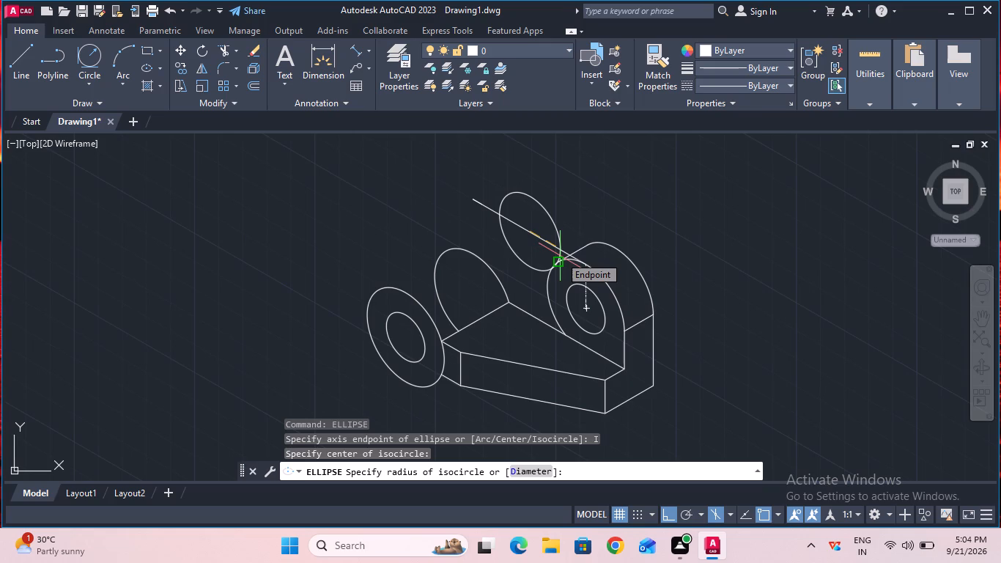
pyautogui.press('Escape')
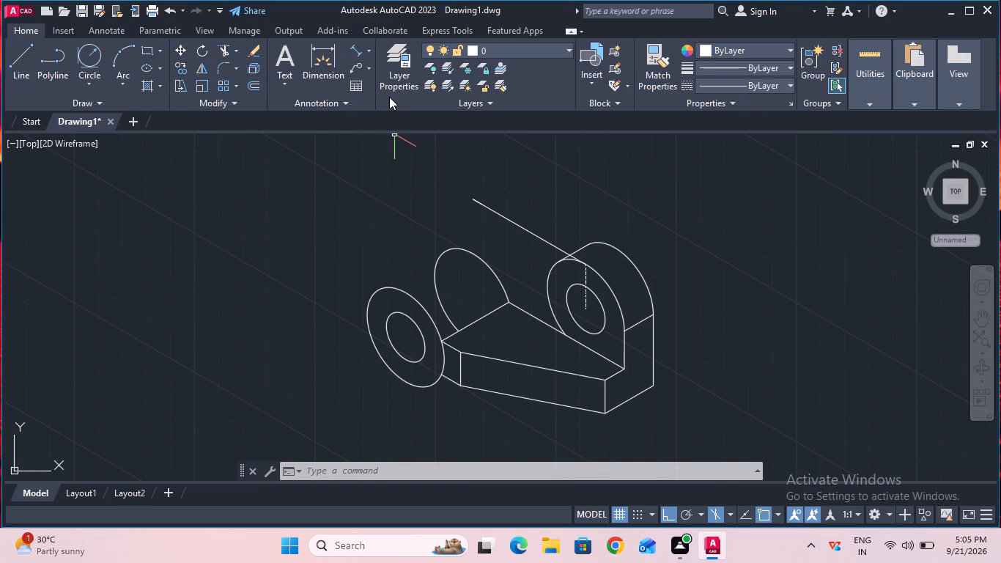
# Set the current linetype to CENTER.
pyautogui.click(722, 88)
pyautogui.click(722, 133)
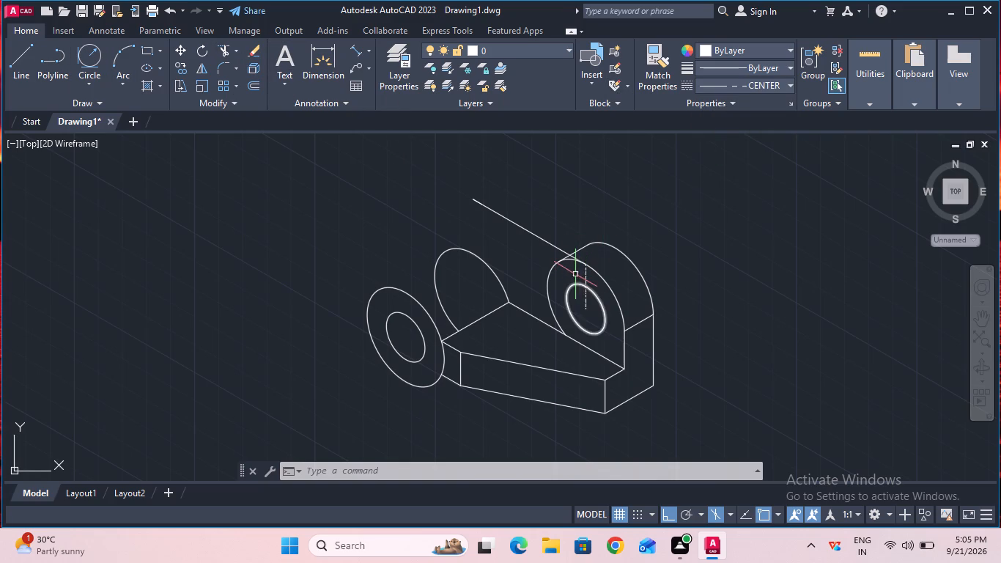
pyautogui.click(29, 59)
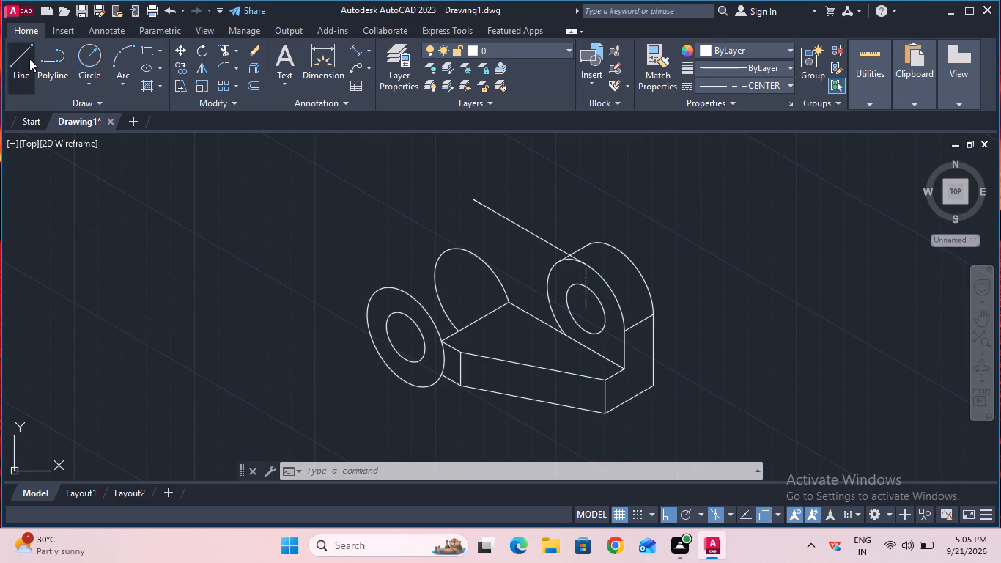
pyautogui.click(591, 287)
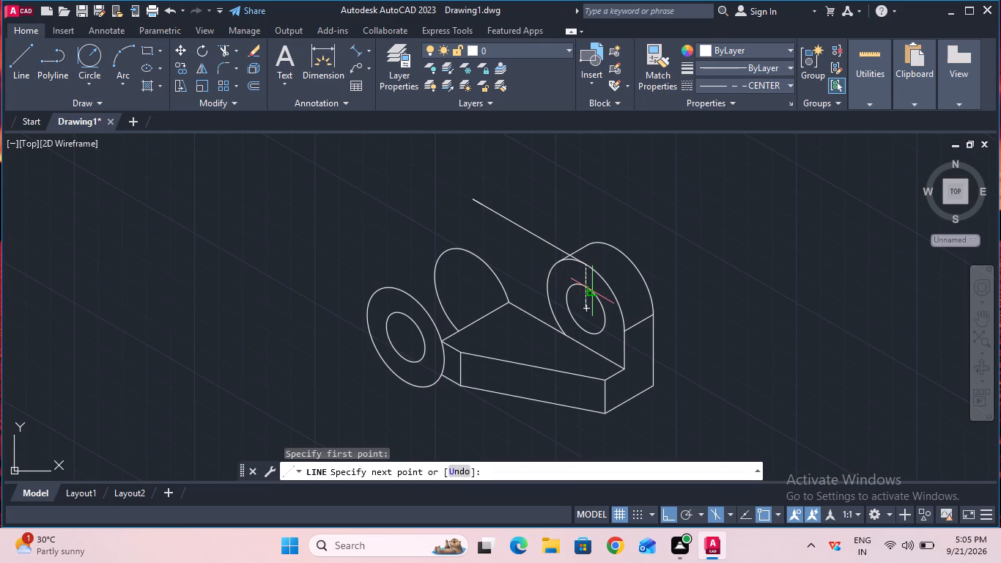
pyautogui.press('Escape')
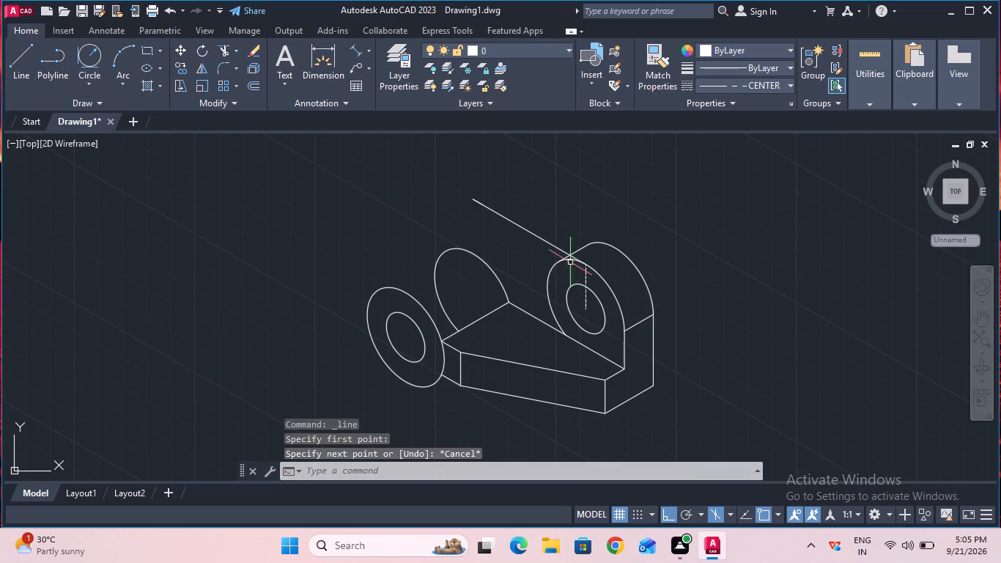
# Measure the sloping construction line from its upper end to the upright with a temporary aligned dimension.
pyautogui.click(352, 48)
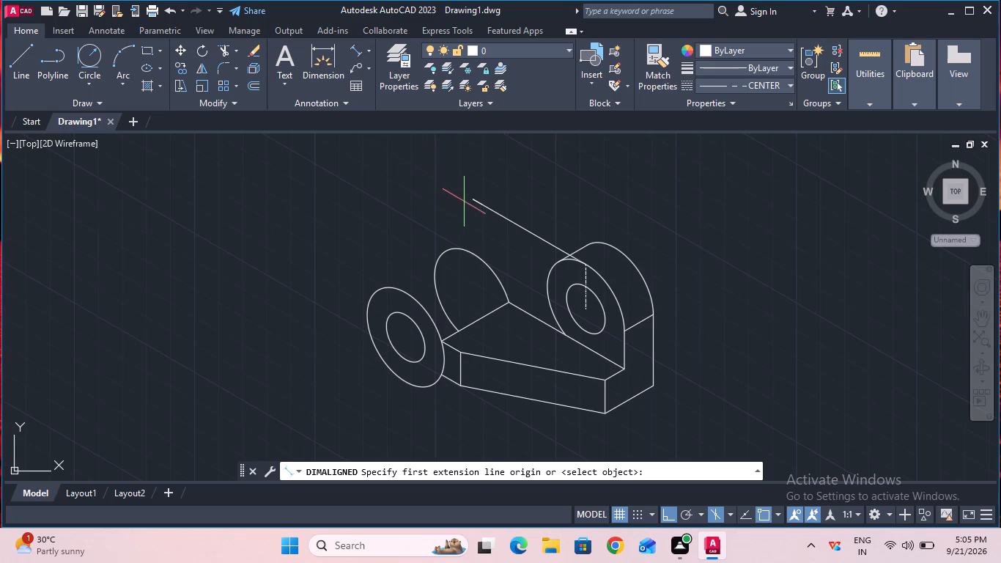
pyautogui.click(474, 202)
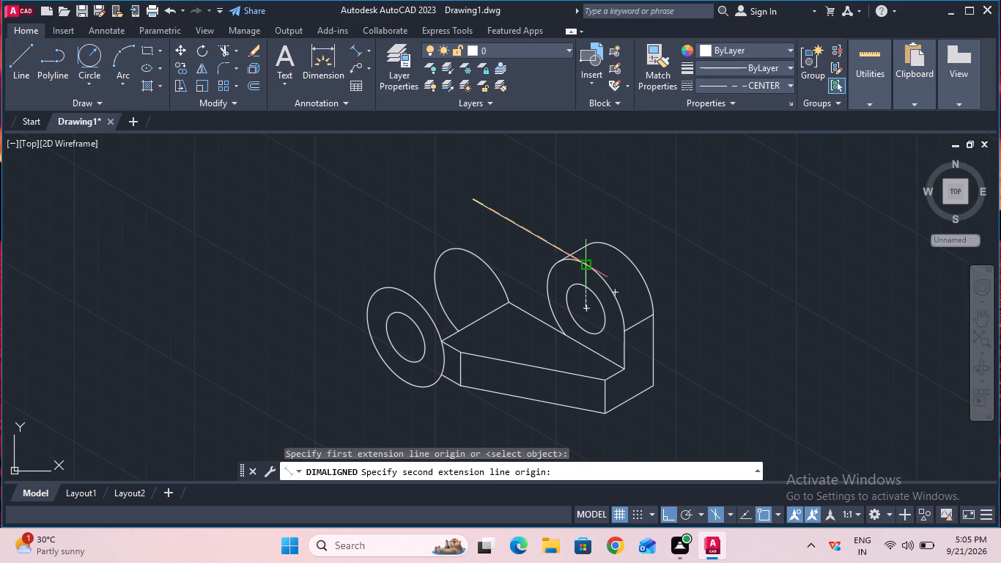
pyautogui.click(589, 263)
pyautogui.press('Escape')
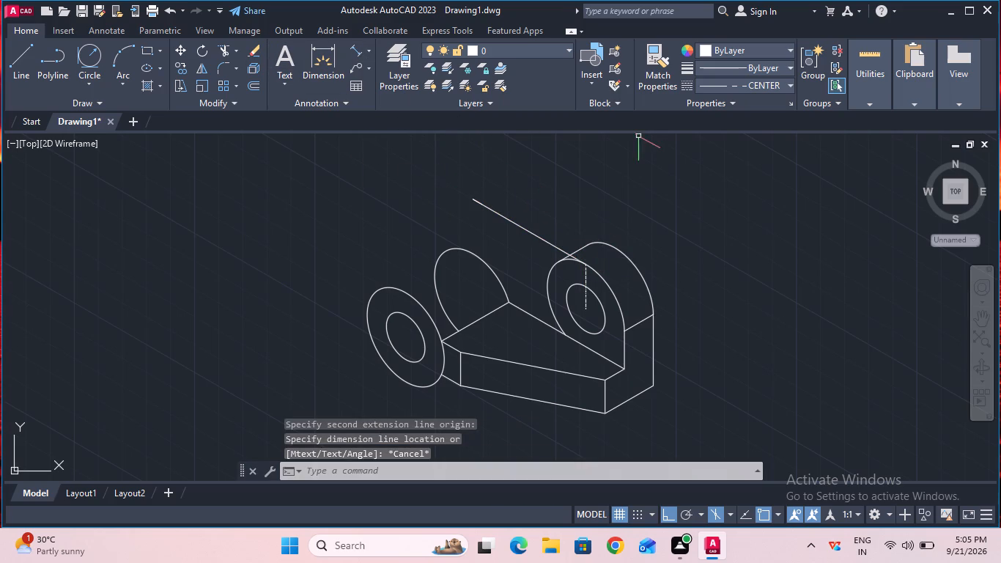
# Draw a 54.48 mm CENTER-linetype line from the upright's hole centre, parallel to the sloping construction line towards the rounded end.
pyautogui.click(731, 92)
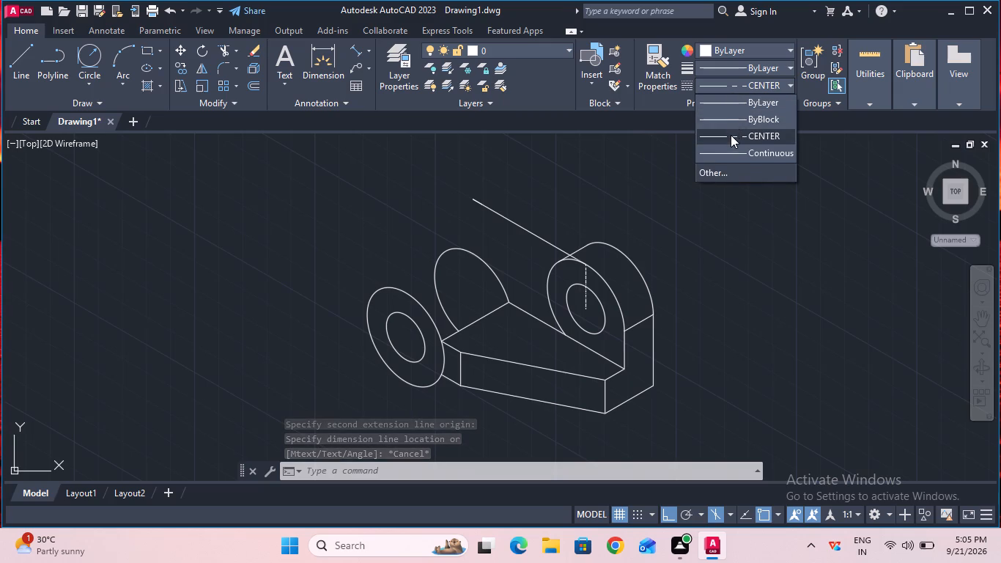
pyautogui.click(731, 136)
pyautogui.click(18, 52)
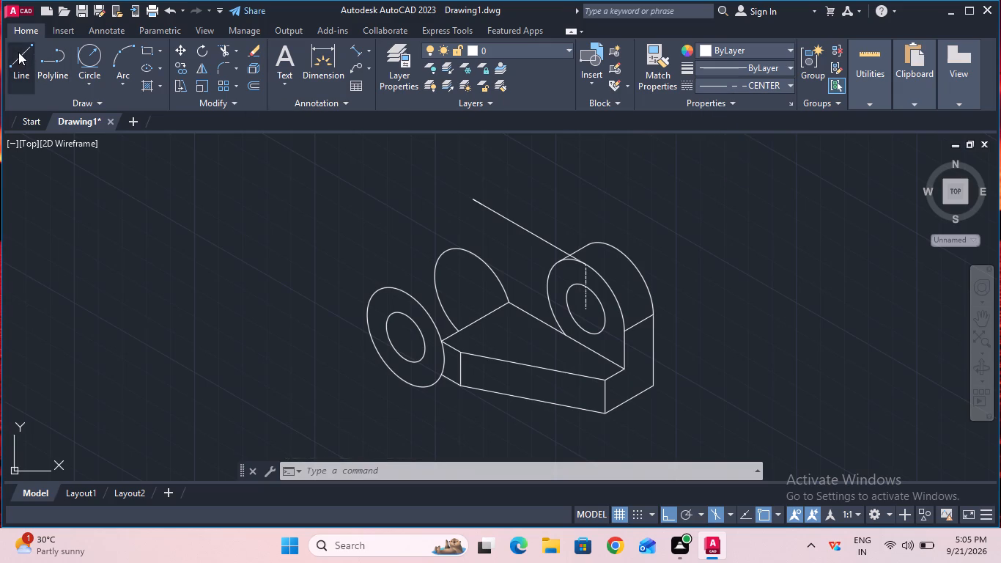
pyautogui.click(586, 309)
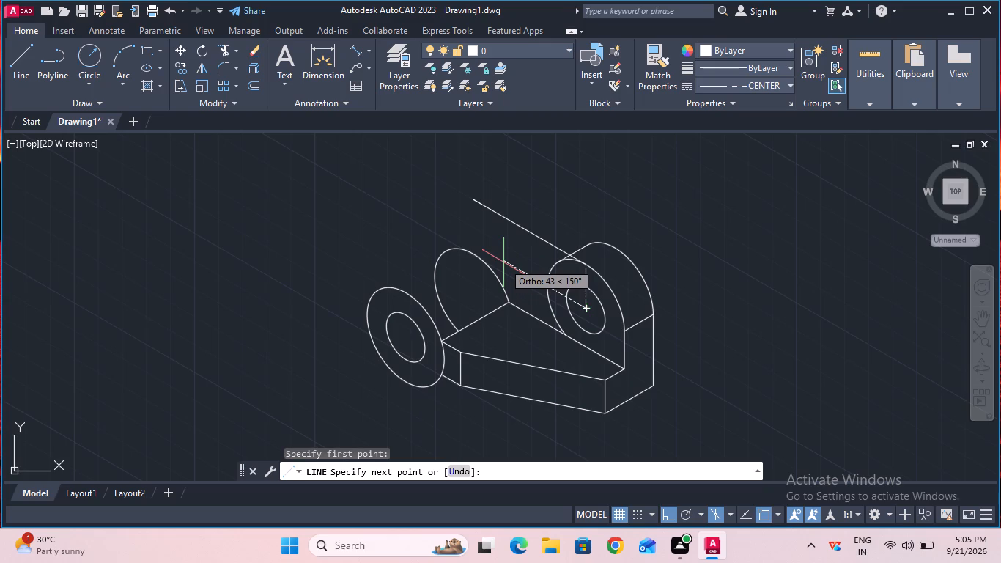
pyautogui.press('5')
pyautogui.press('4')
pyautogui.write('.4')
pyautogui.press('8')
pyautogui.press('Return')
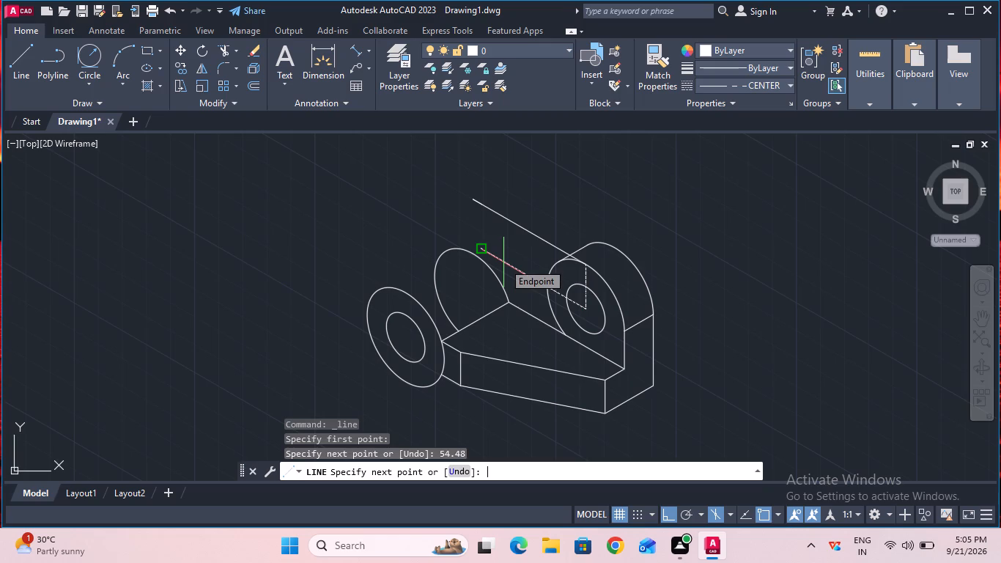
pyautogui.press('Escape')
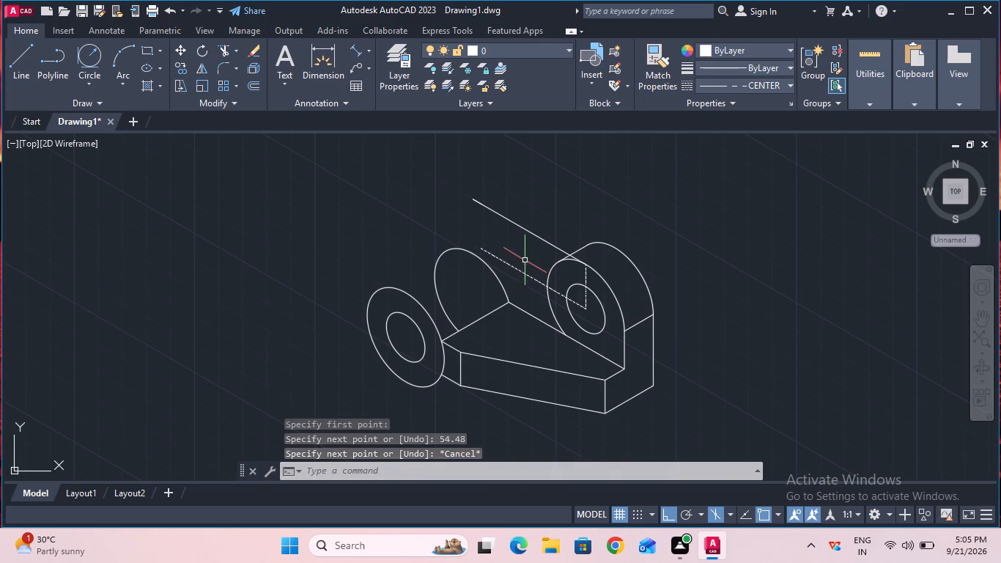
# Draw a 54.58 mm centre line from the vertical centre line's midpoint, parallel to the sloping construction line at 150°.
pyautogui.click(697, 82)
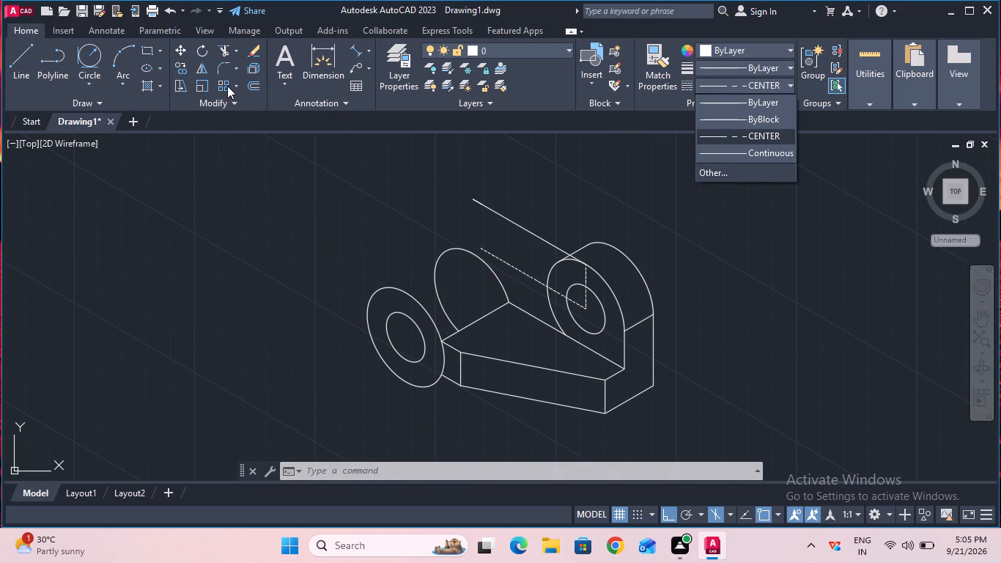
pyautogui.click(29, 59)
pyautogui.click(29, 59)
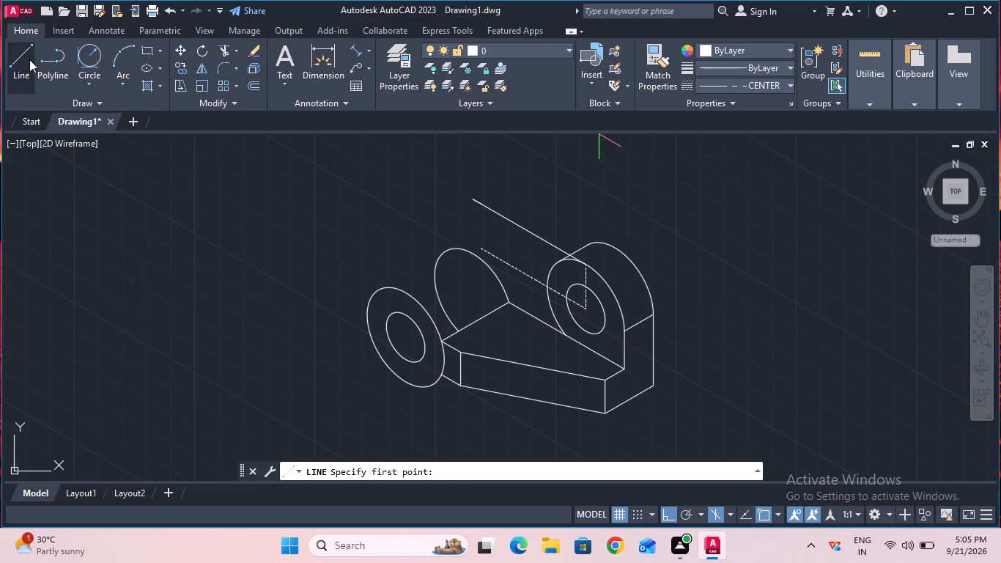
pyautogui.click(591, 291)
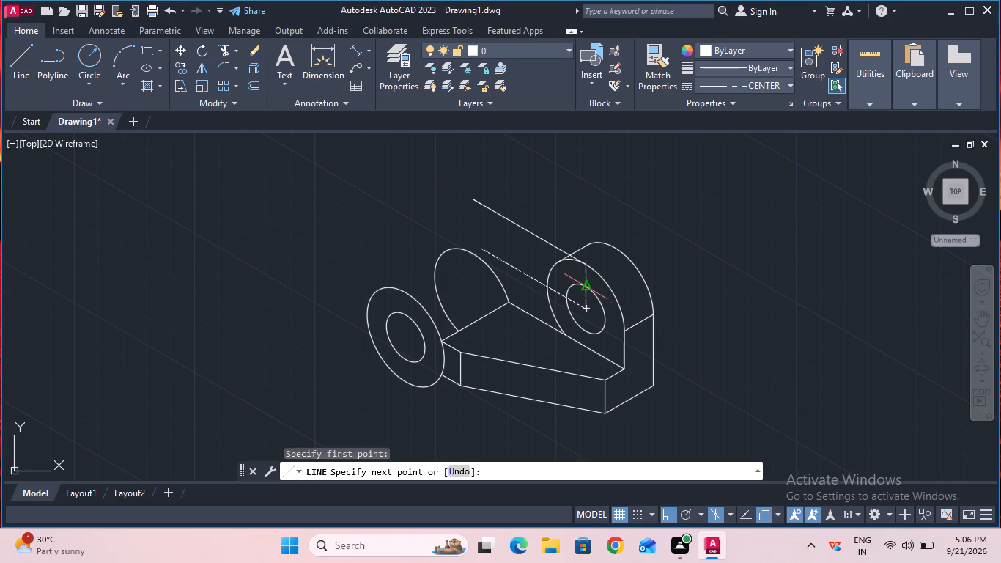
pyautogui.write('54.')
pyautogui.write('58')
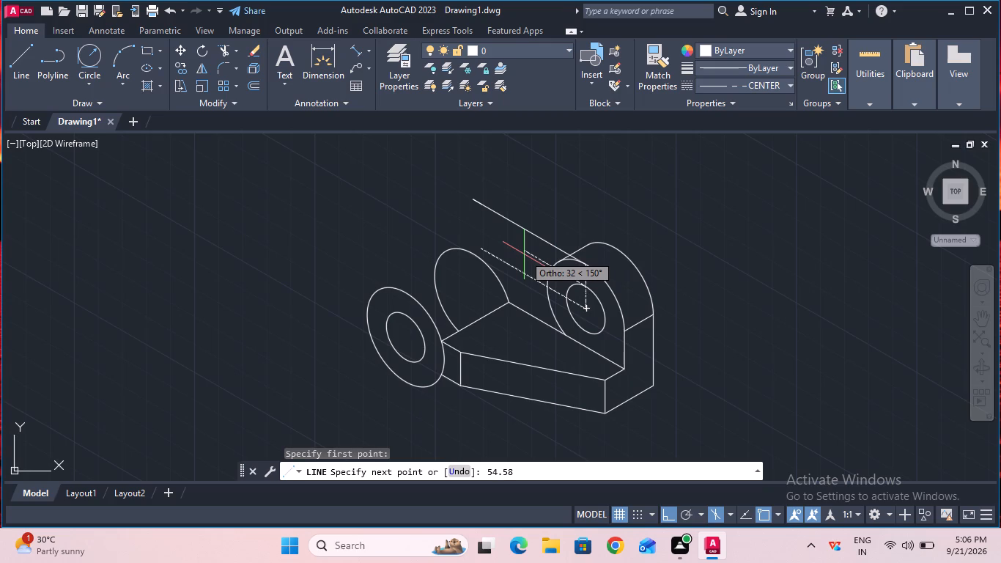
pyautogui.press('Return')
pyautogui.press('Escape')
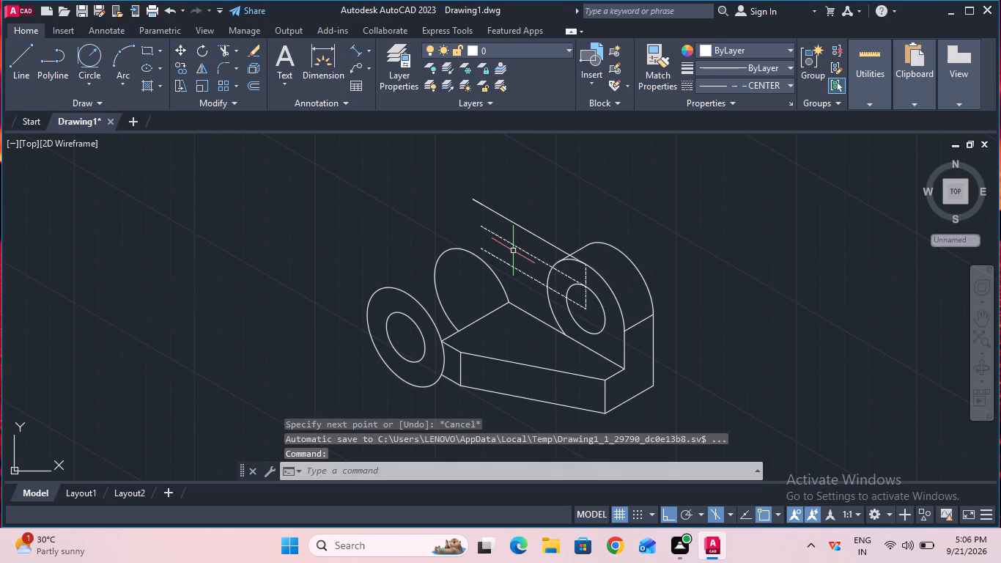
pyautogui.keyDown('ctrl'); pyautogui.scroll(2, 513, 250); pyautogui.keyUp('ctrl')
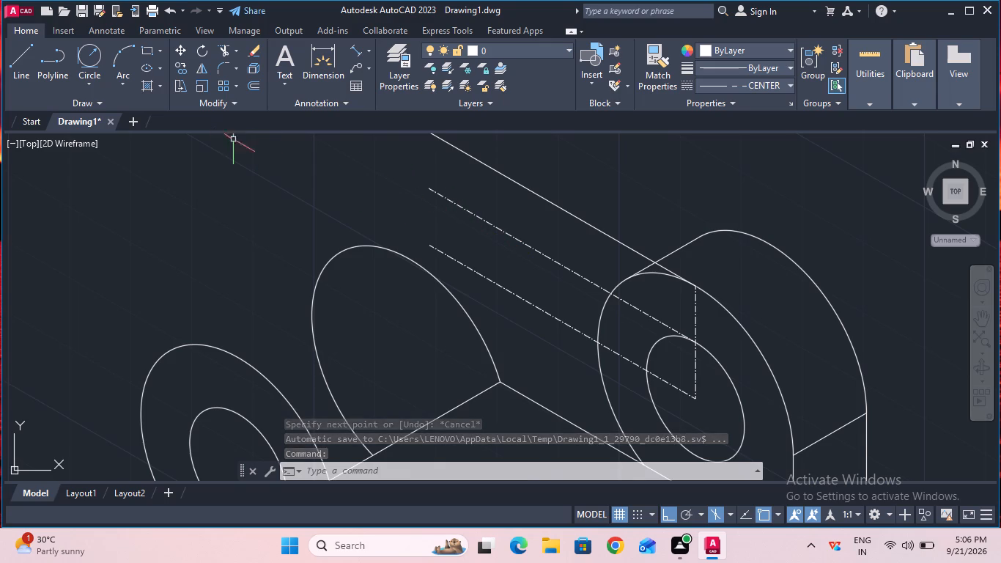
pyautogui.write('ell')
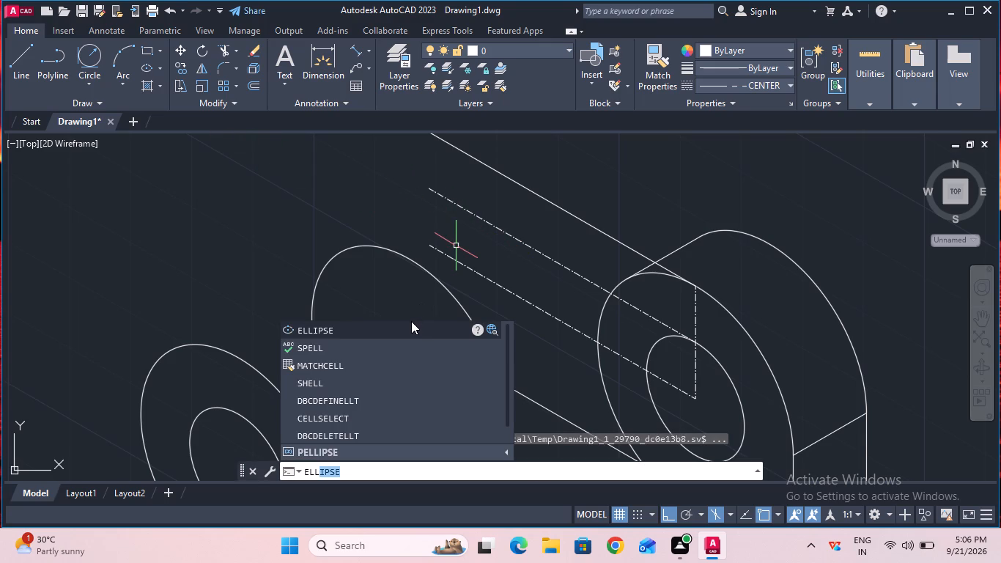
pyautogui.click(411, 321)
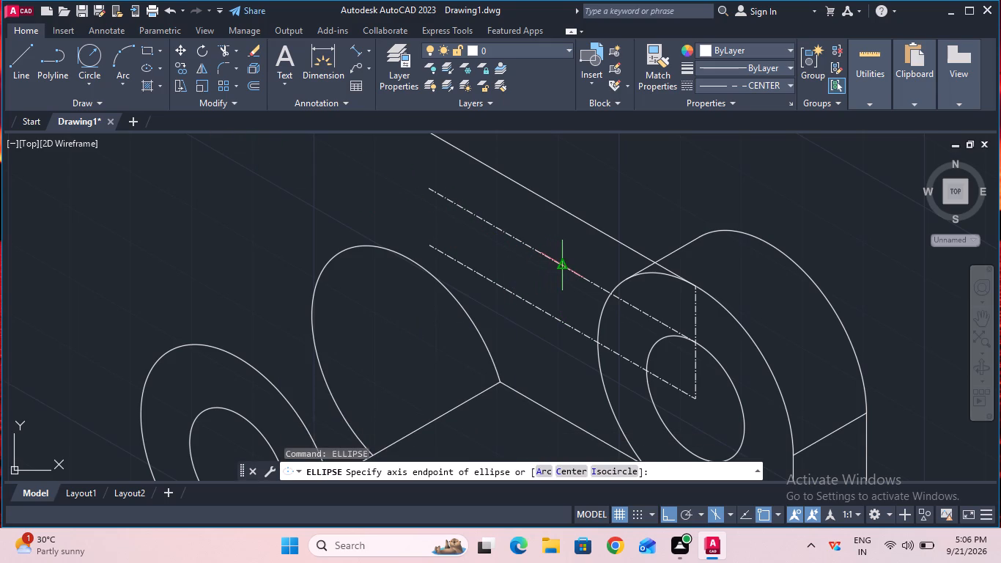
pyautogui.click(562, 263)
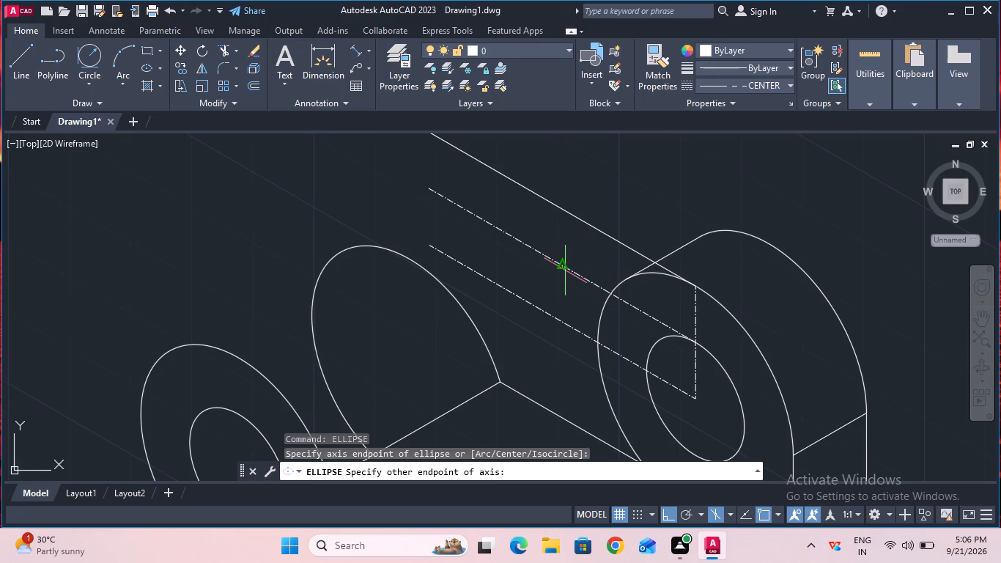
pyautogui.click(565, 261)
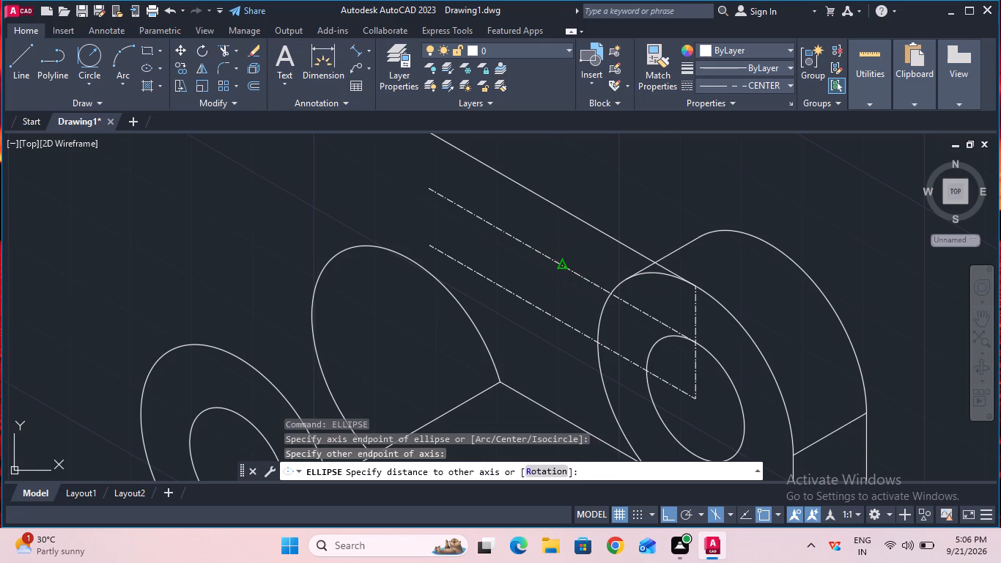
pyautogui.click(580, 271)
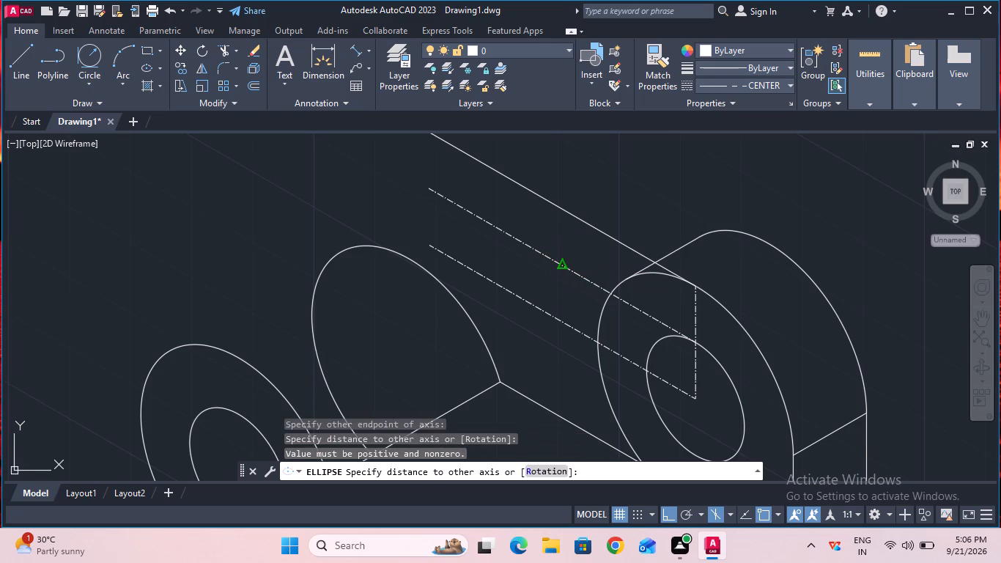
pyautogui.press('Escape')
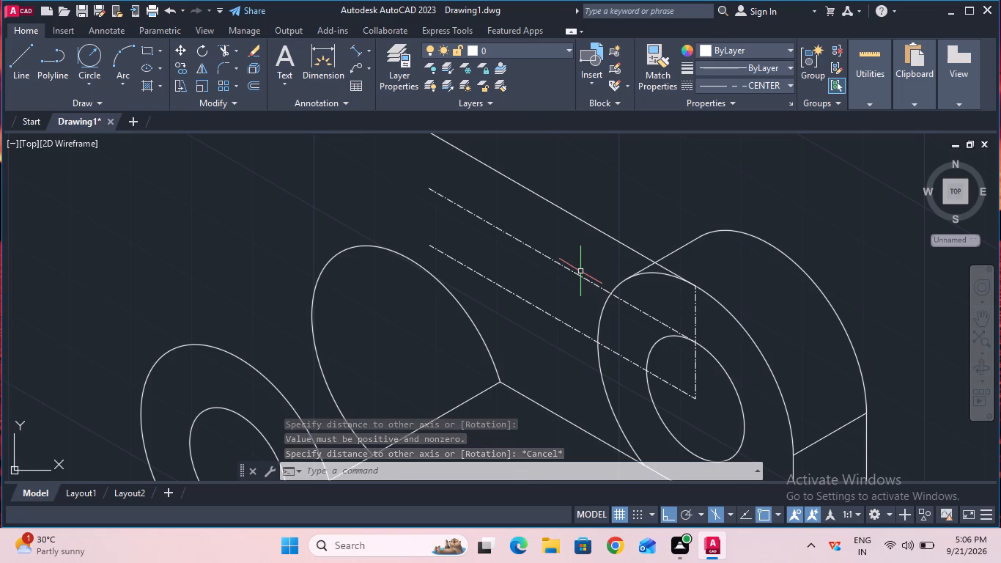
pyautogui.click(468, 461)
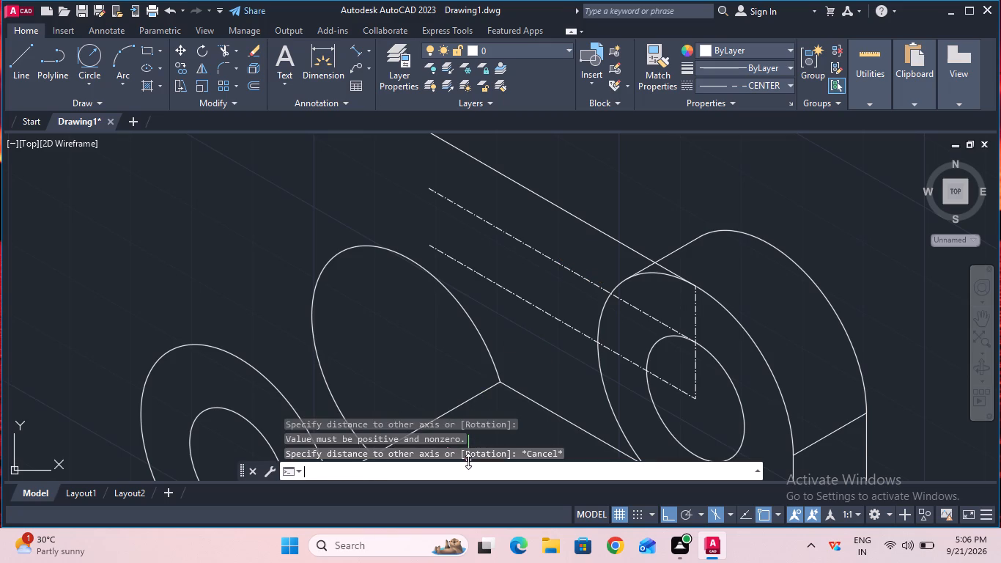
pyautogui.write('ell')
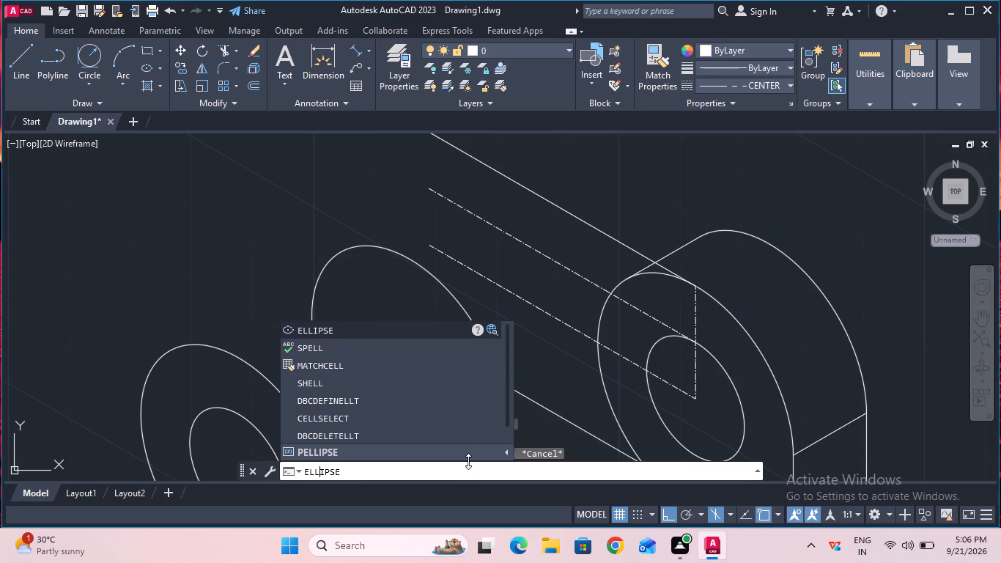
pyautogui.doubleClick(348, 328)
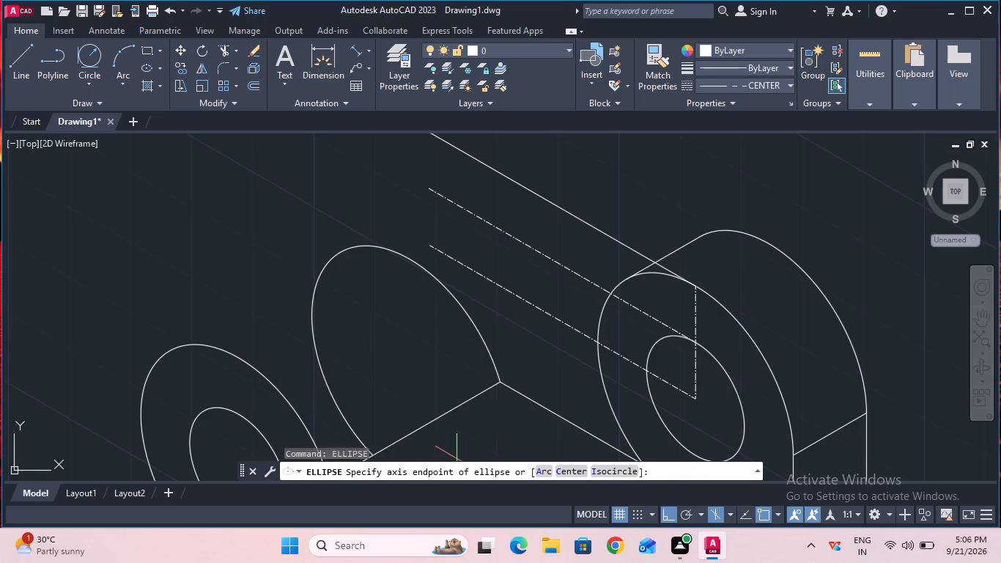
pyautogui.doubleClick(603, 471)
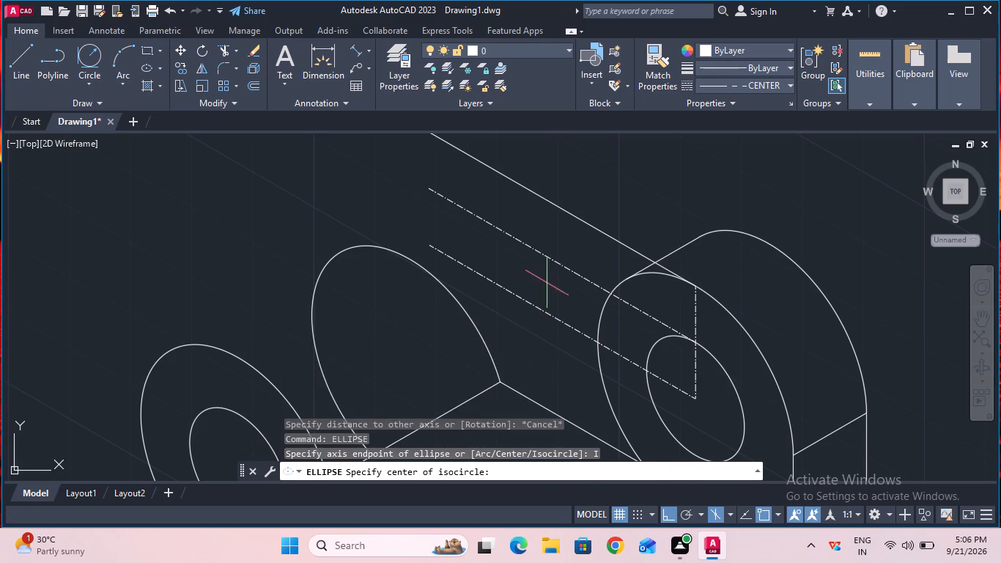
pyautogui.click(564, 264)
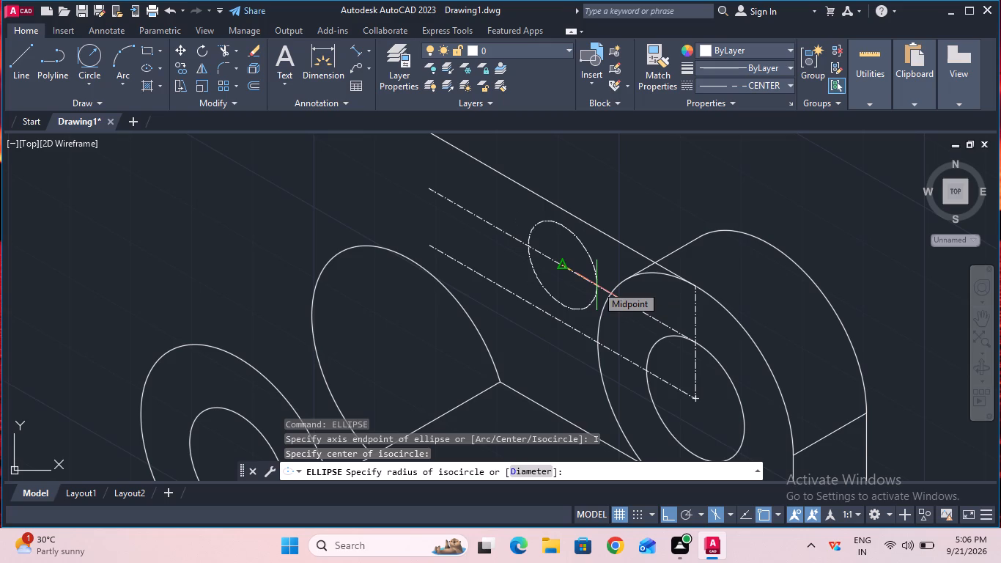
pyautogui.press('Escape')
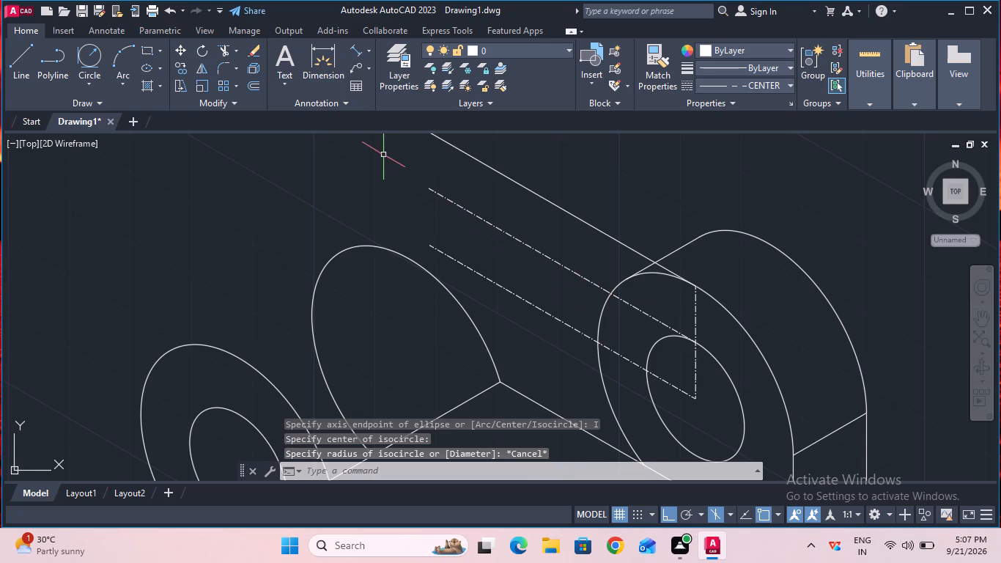
# Draw a 47.49 mm line from the vertical centre line's midpoint along the upper sloping centre line.
pyautogui.click(19, 70)
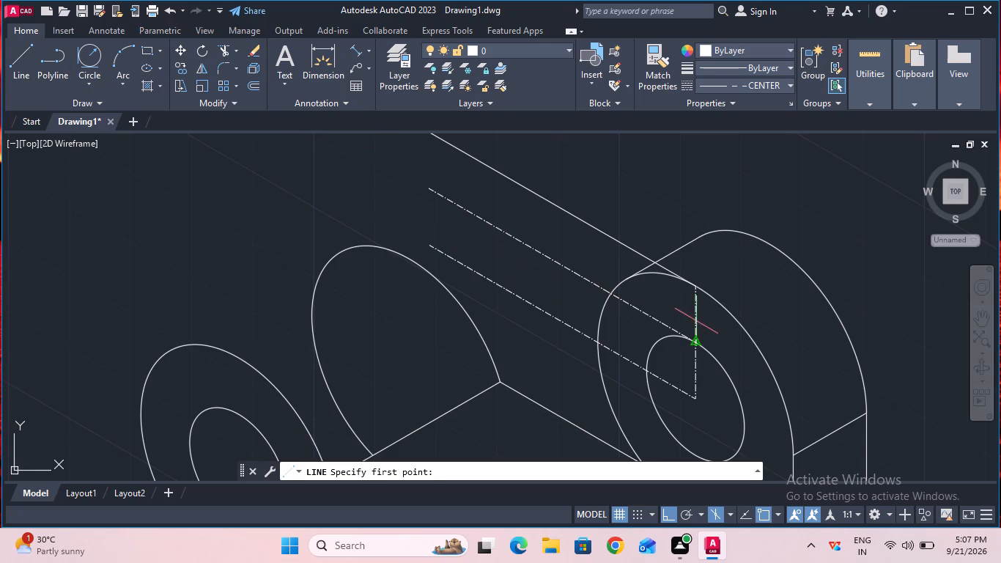
pyautogui.click(692, 344)
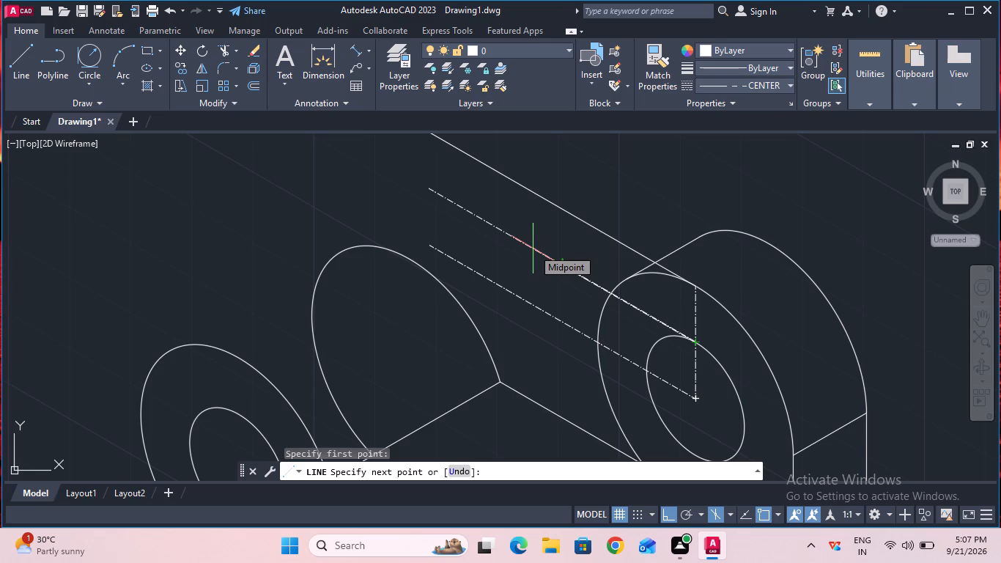
pyautogui.press('4')
pyautogui.write('7.')
pyautogui.press('4')
pyautogui.press('9')
pyautogui.press('Return')
pyautogui.press('Escape')
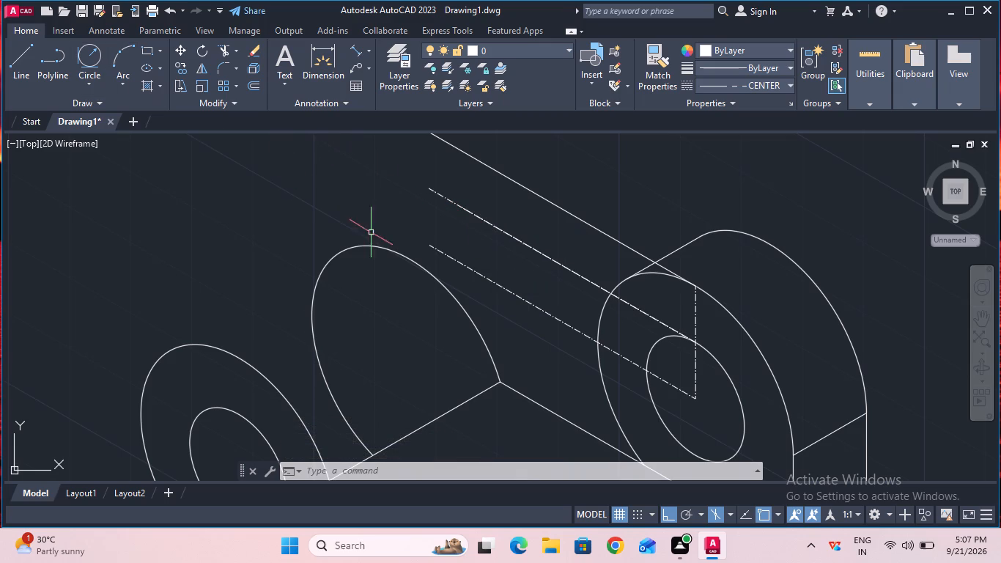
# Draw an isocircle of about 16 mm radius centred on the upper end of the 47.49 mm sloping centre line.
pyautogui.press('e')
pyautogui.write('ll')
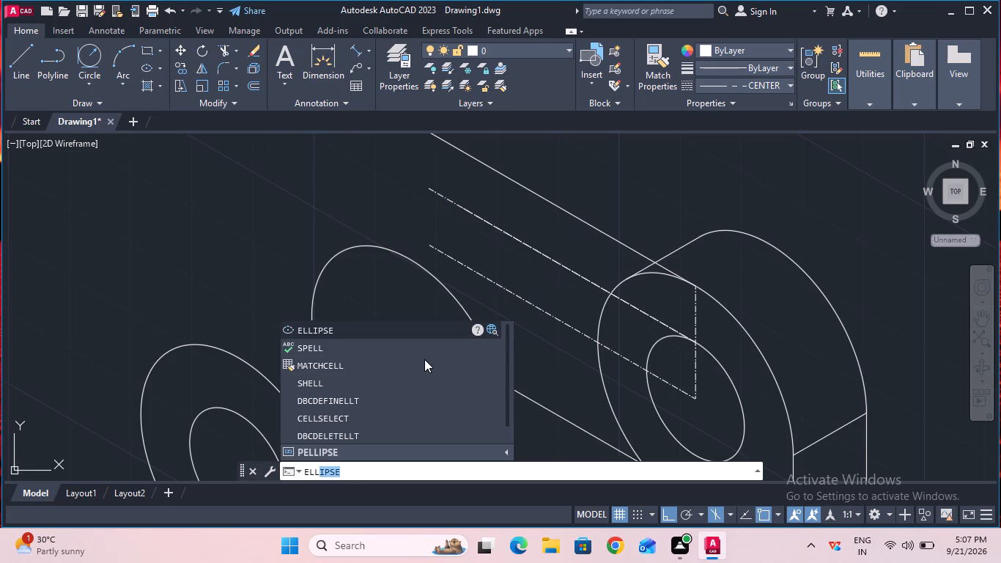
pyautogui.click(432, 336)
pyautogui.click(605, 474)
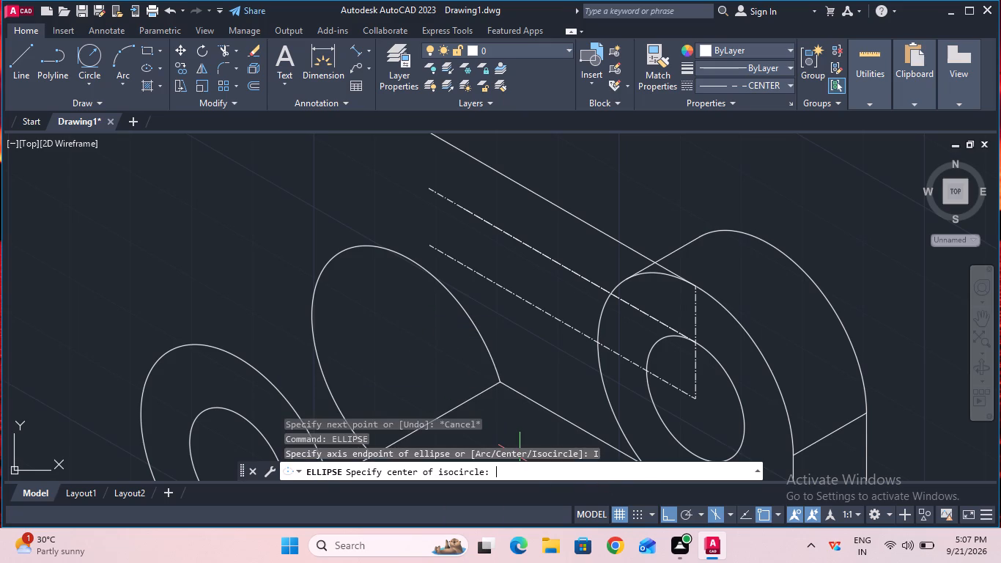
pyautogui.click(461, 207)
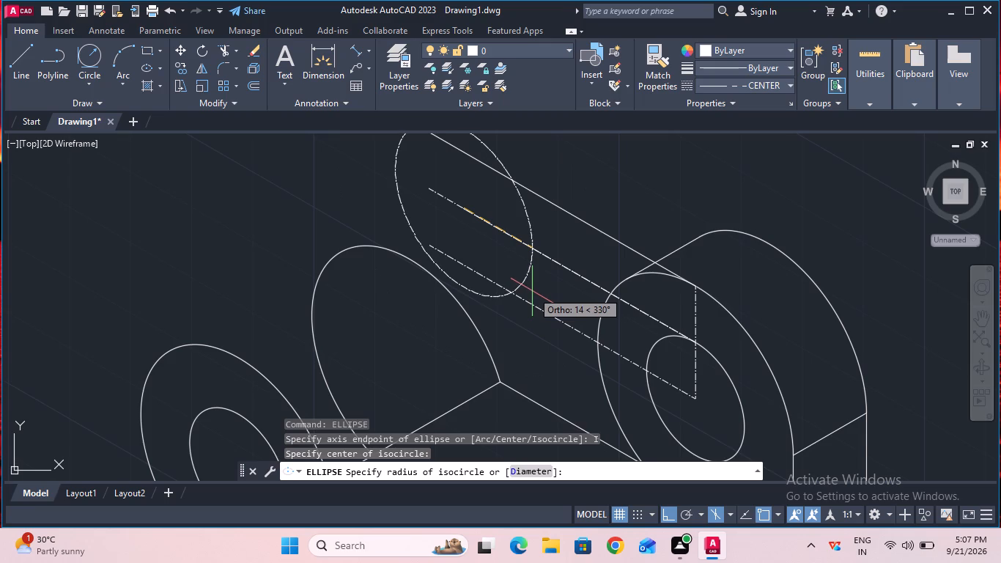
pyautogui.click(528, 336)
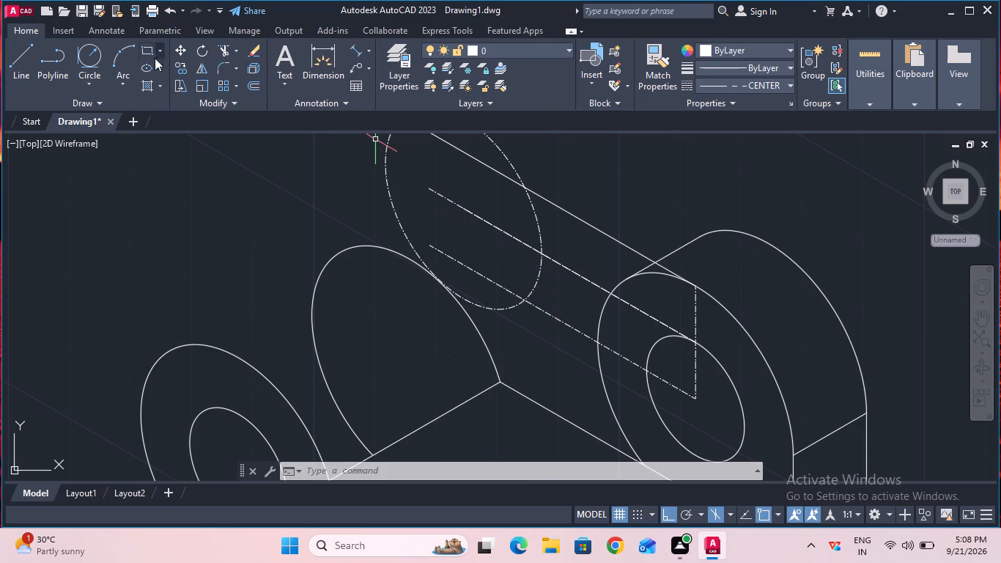
# Draw a start-end-radius arc of 27 mm radius from the rounded end's curve to the upright's rounded edge, sagging between them.
pyautogui.click(127, 78)
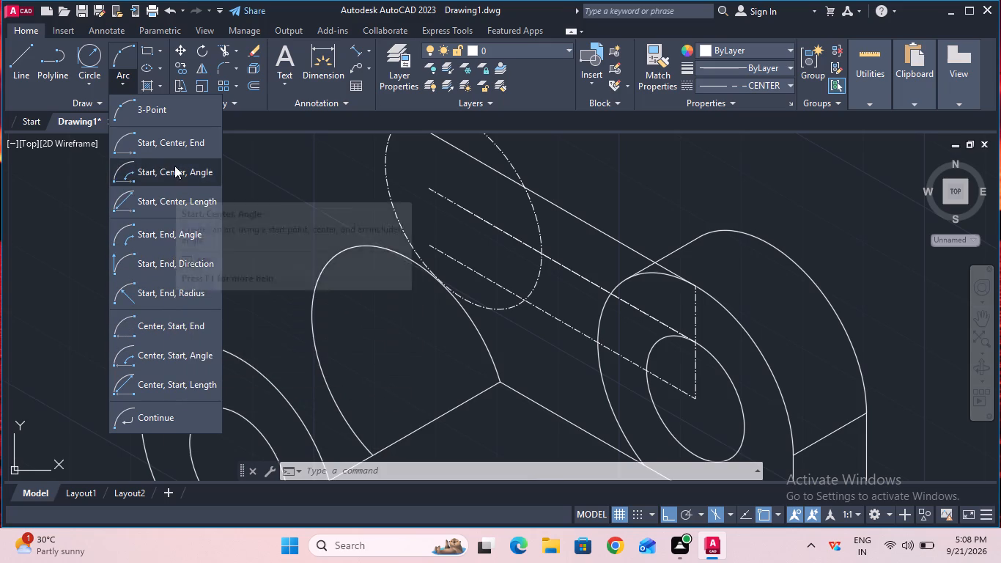
pyautogui.doubleClick(166, 287)
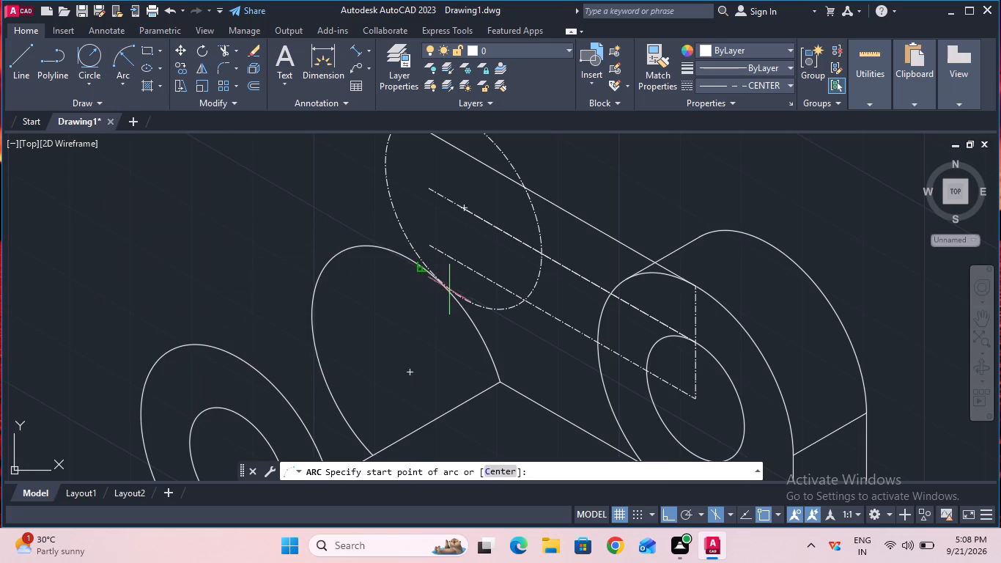
pyautogui.click(421, 269)
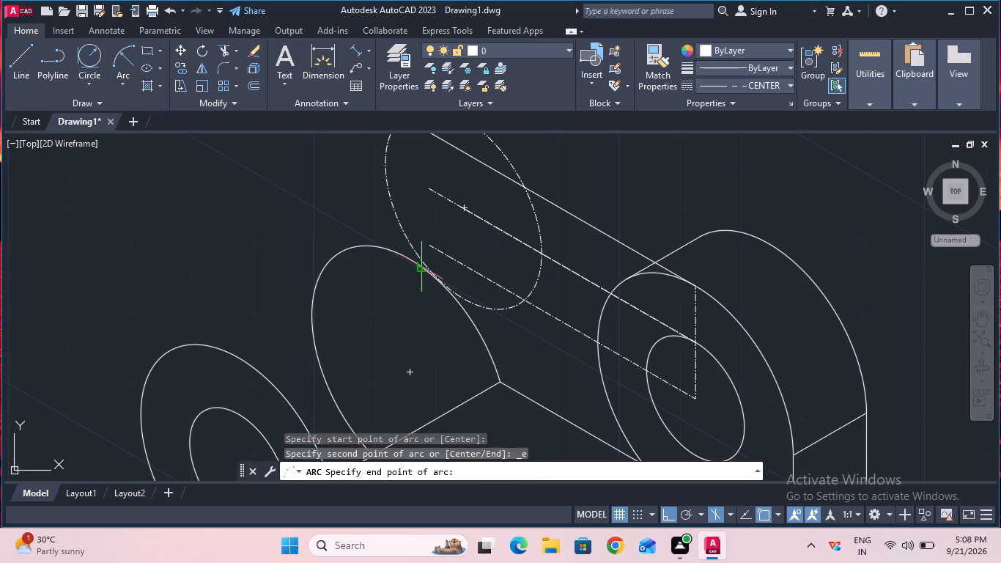
pyautogui.click(630, 277)
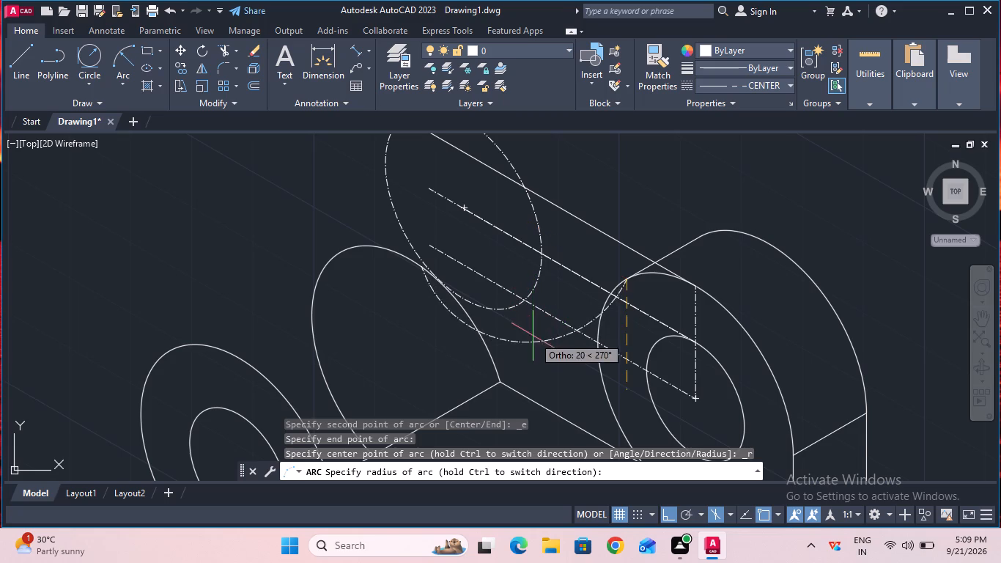
pyautogui.click(542, 385)
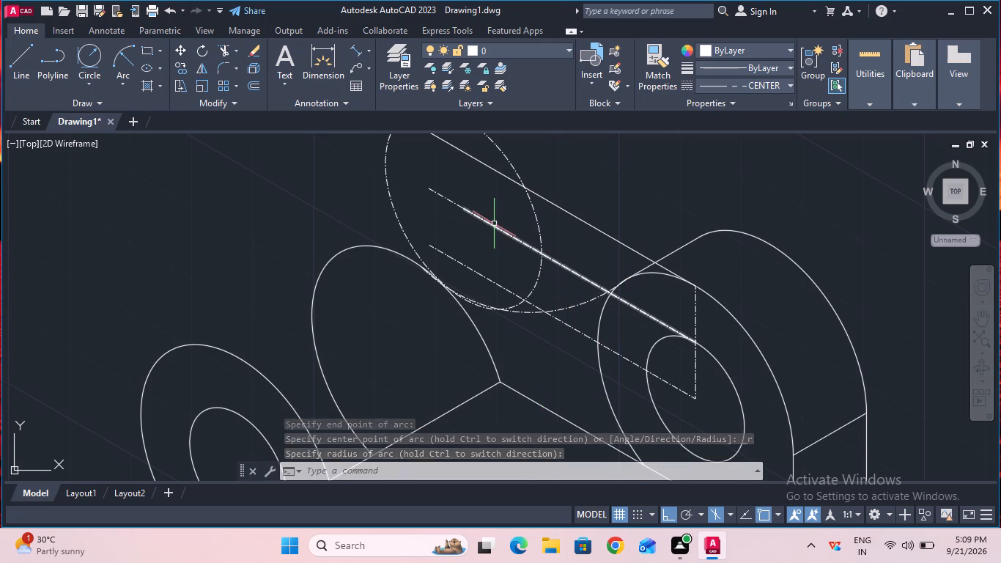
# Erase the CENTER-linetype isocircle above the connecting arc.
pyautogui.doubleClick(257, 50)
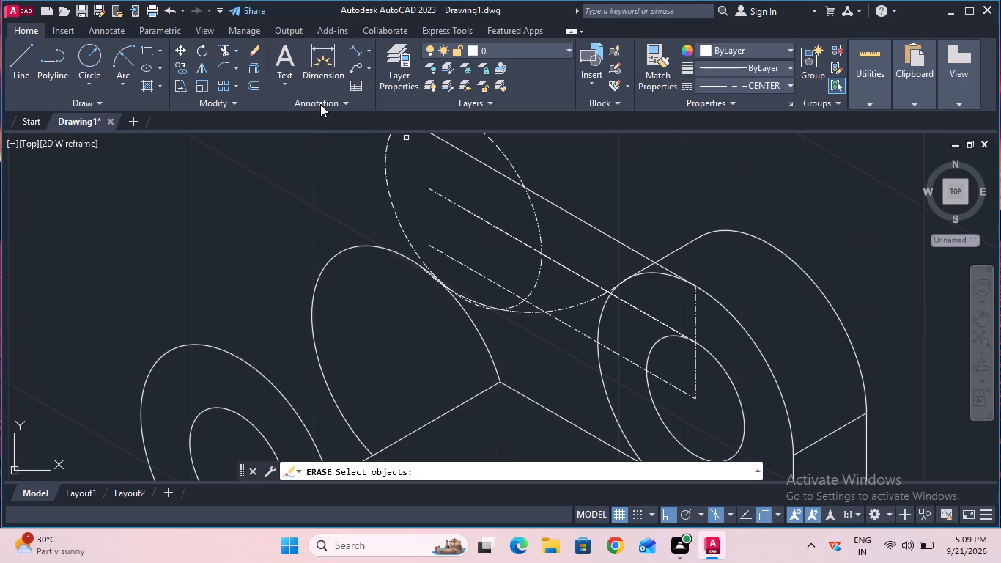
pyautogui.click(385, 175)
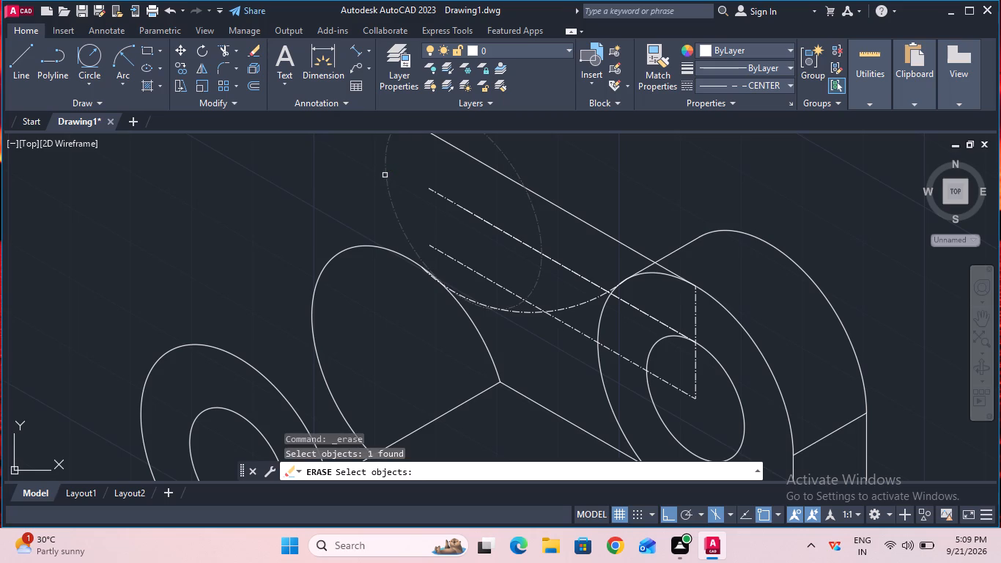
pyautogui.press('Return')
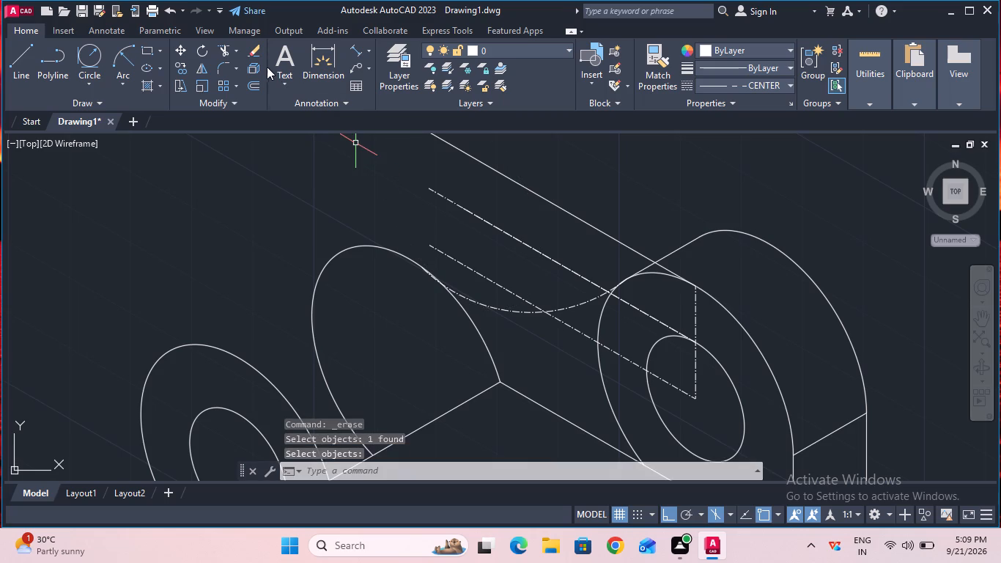
# Erase the solid sloping construction line above the centre lines.
pyautogui.click(257, 53)
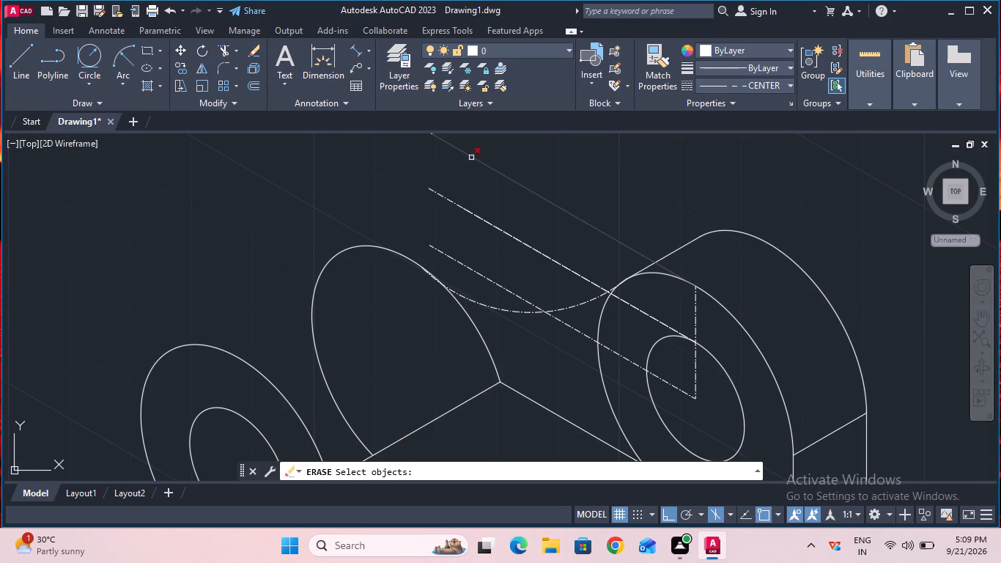
pyautogui.click(471, 157)
pyautogui.press('Return')
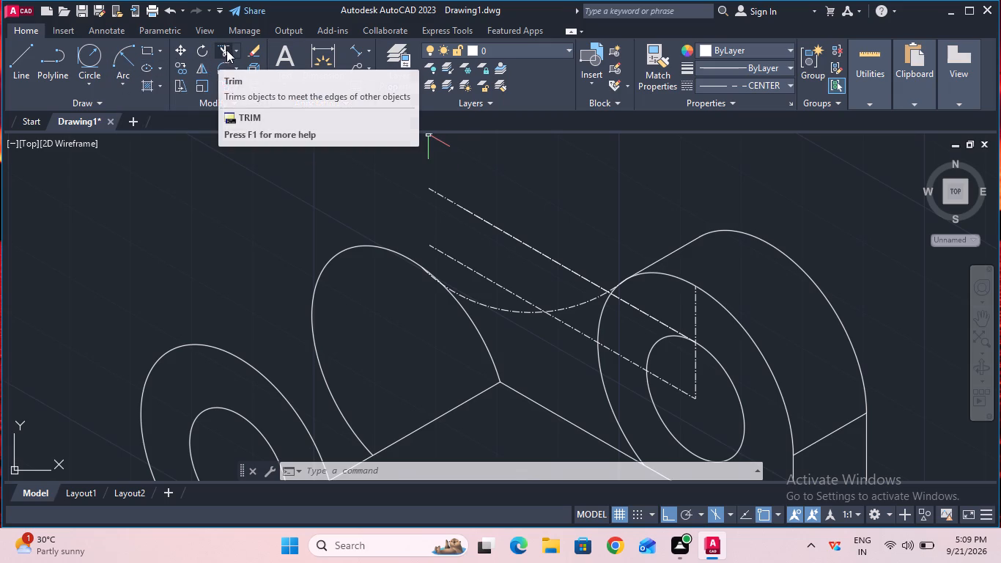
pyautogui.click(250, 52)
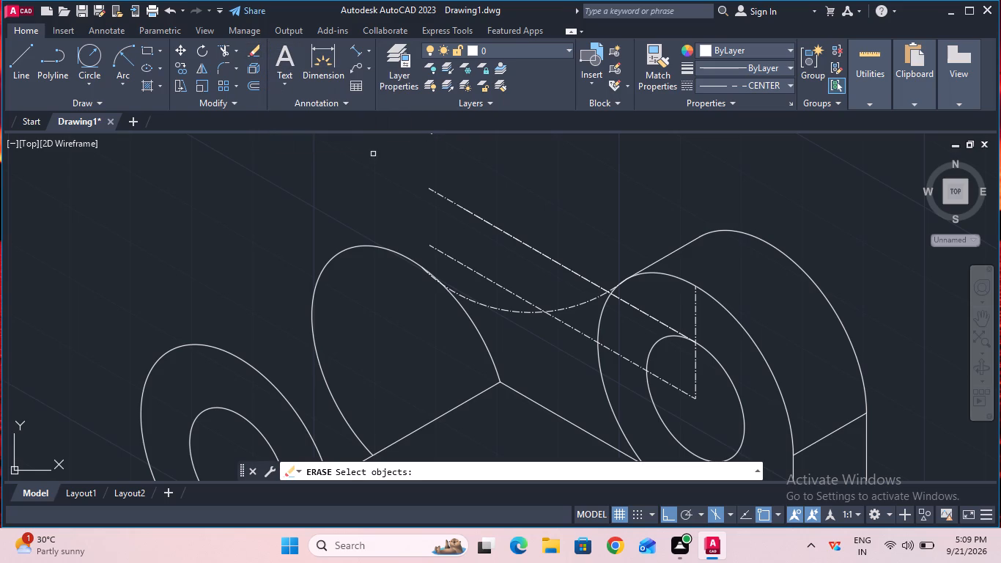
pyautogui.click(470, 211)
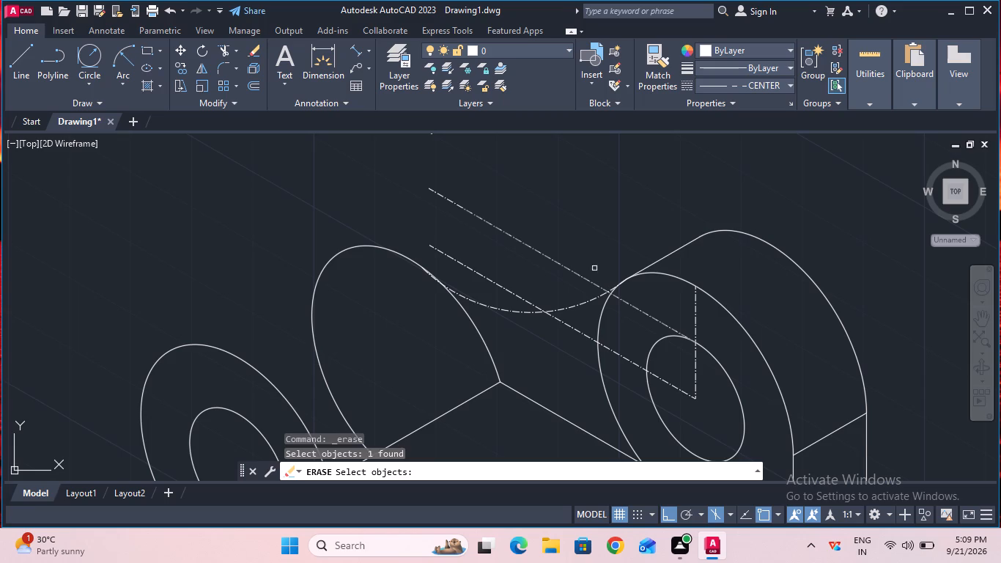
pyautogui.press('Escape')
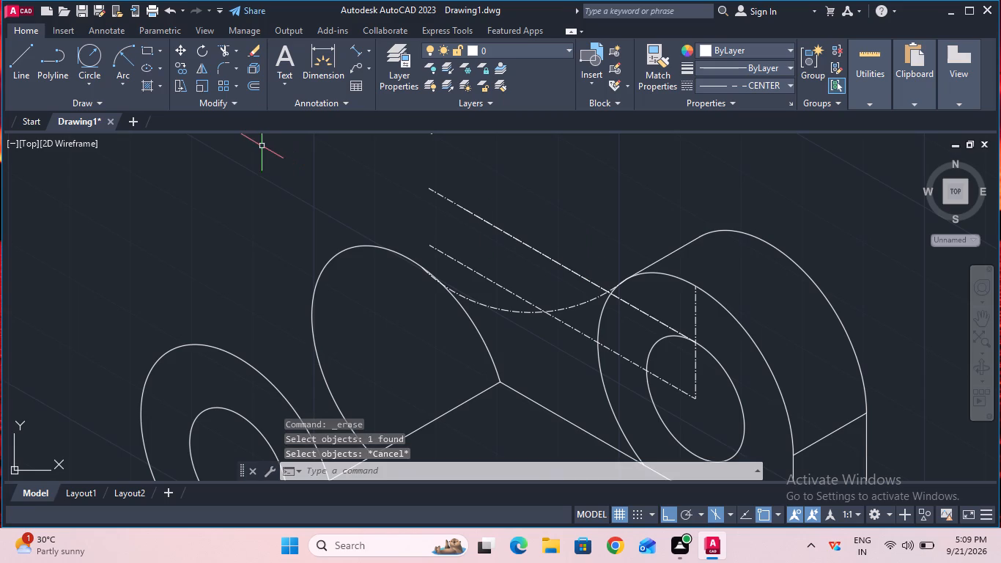
# Erase the two overlapping sloping centre lines that start at the vertical centre line's midpoint.
pyautogui.click(259, 49)
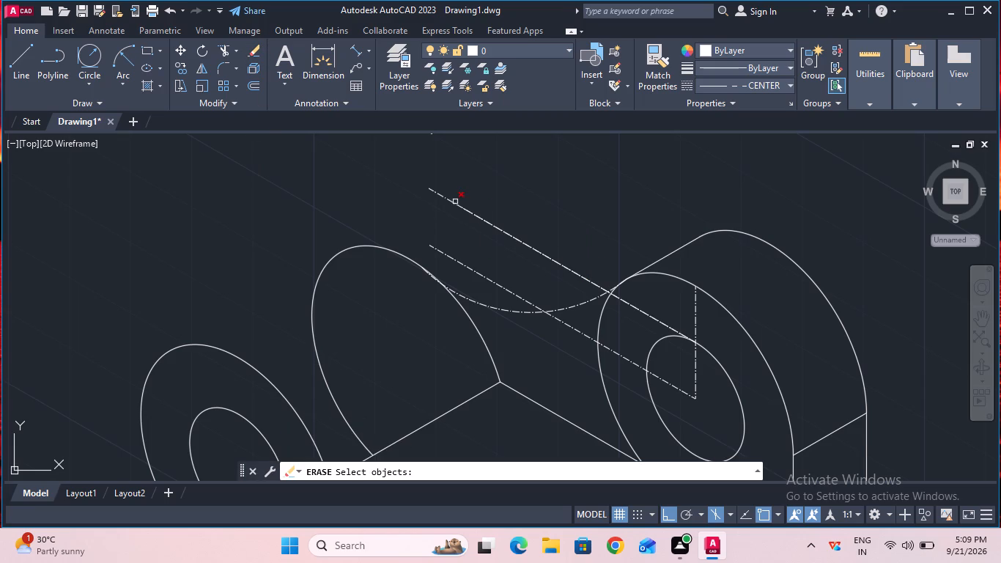
pyautogui.click(453, 202)
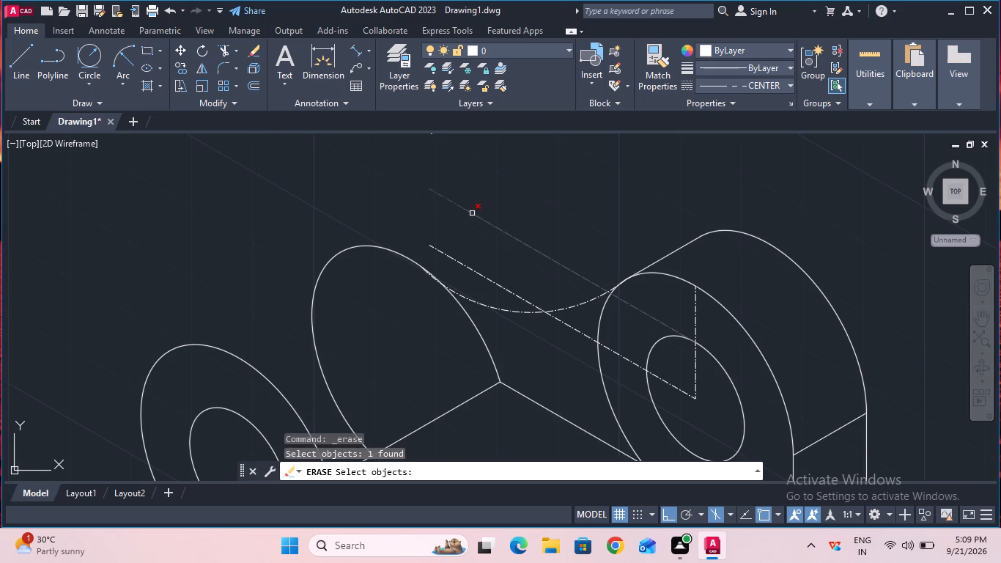
pyautogui.click(472, 213)
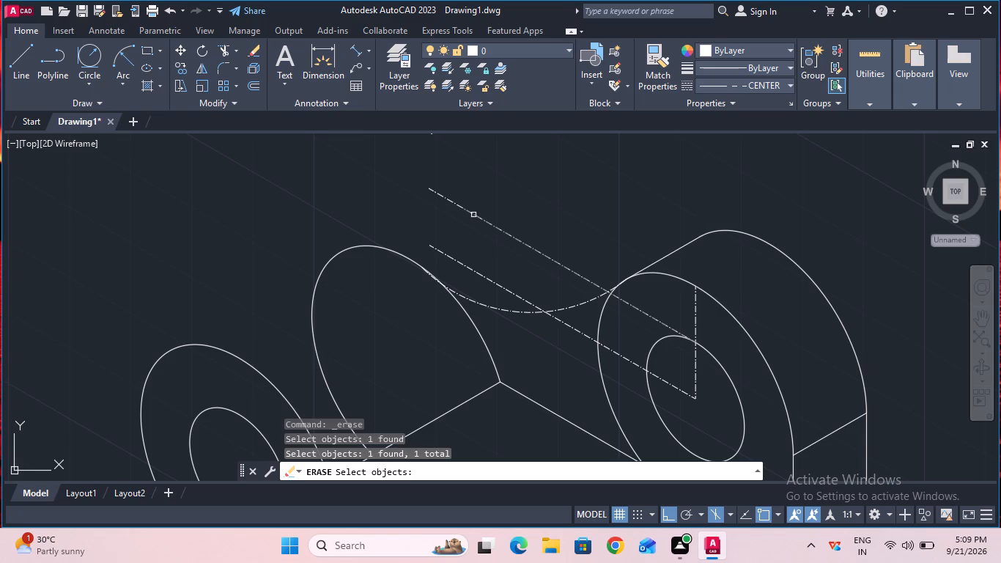
pyautogui.click(454, 205)
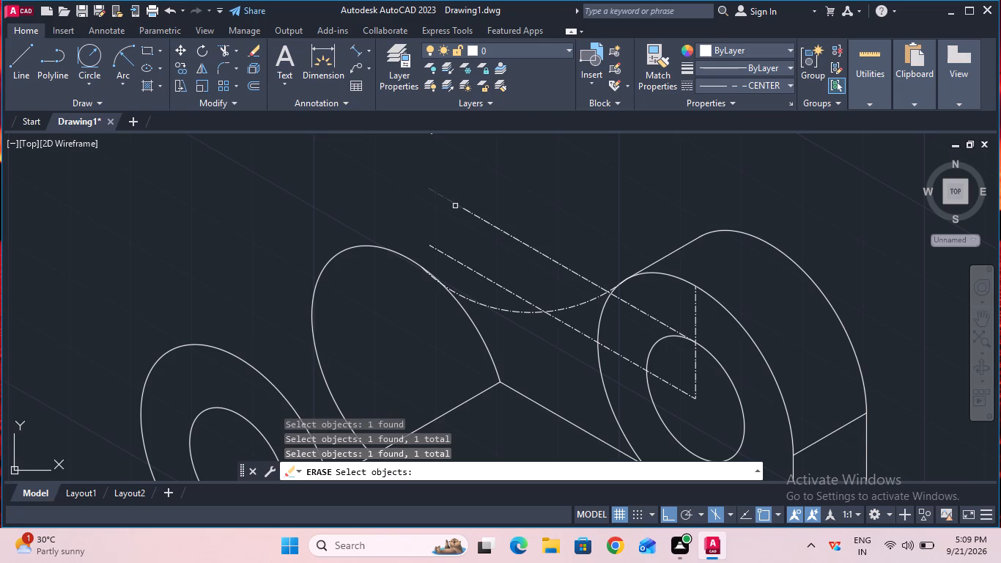
pyautogui.press('Return')
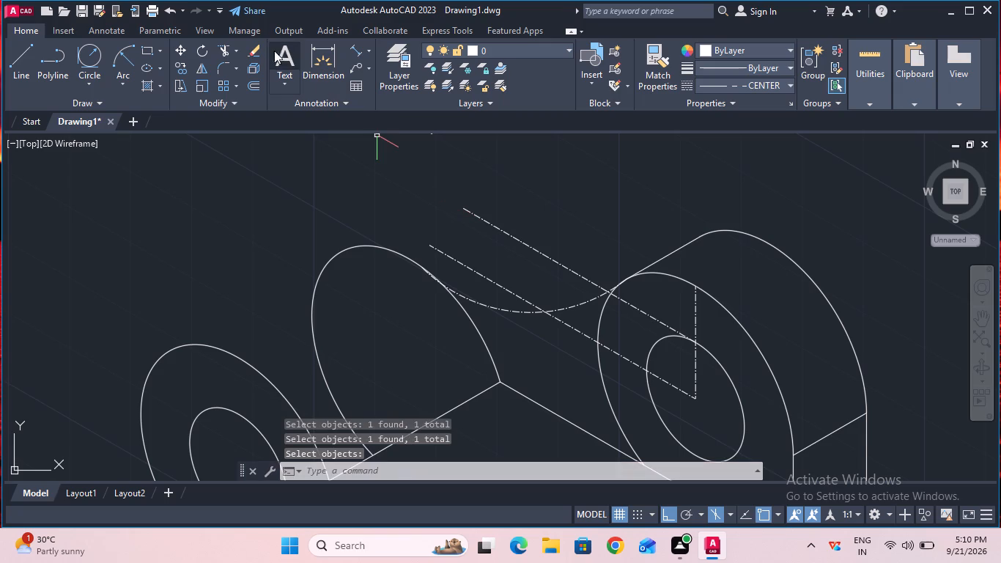
pyautogui.click(259, 50)
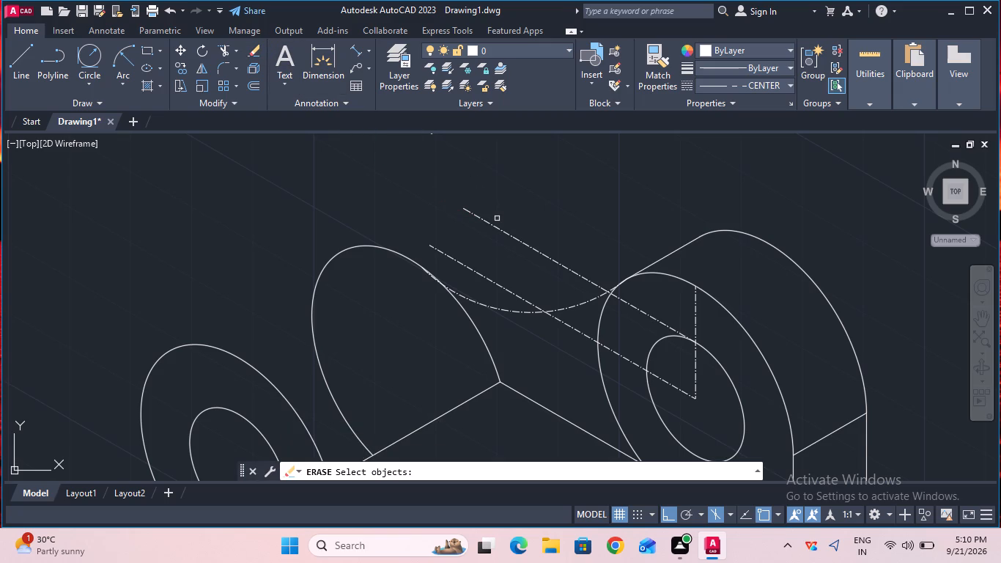
pyautogui.click(502, 232)
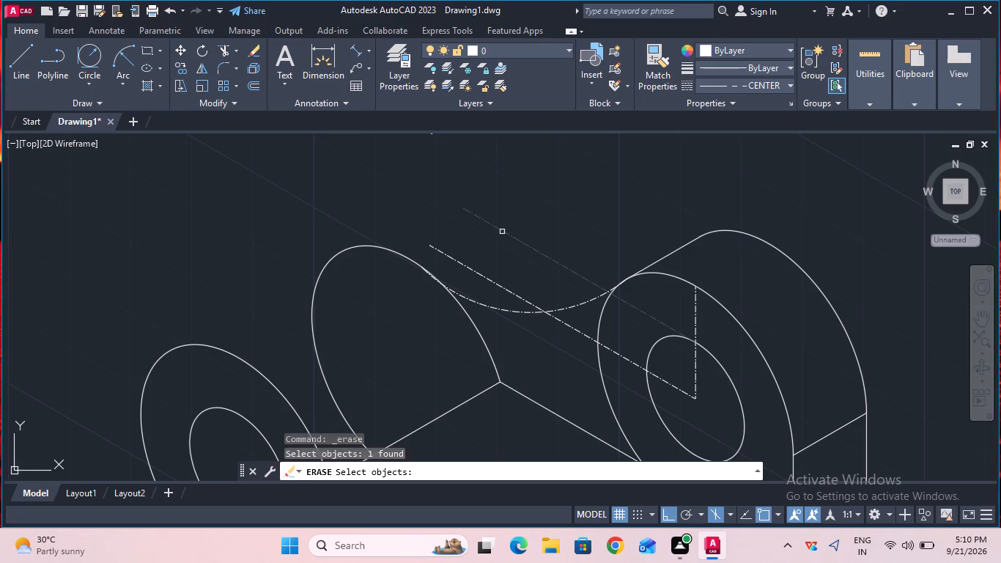
pyautogui.press('Return')
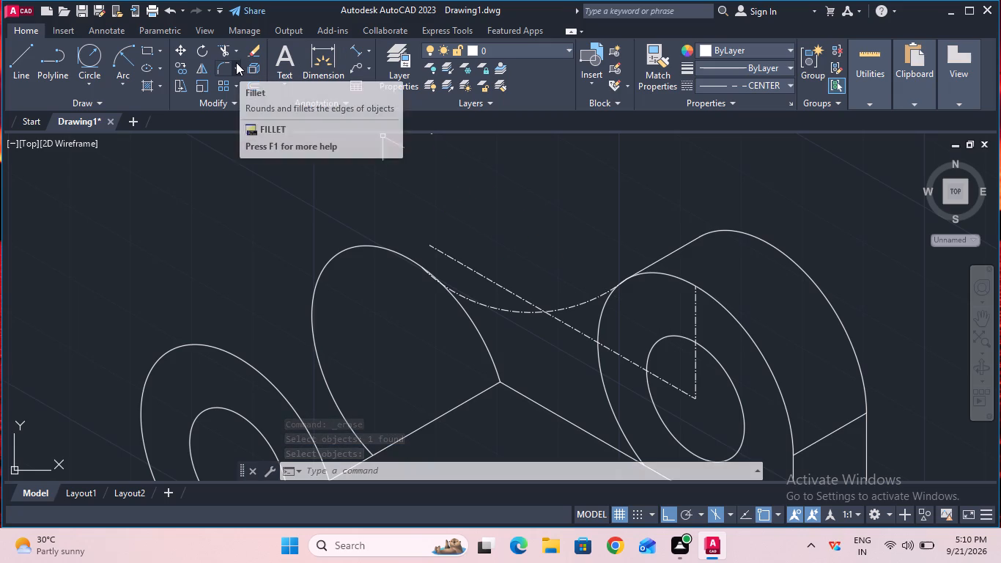
# Check the connecting arc's radius with a temporary radius dimension.
pyautogui.click(369, 52)
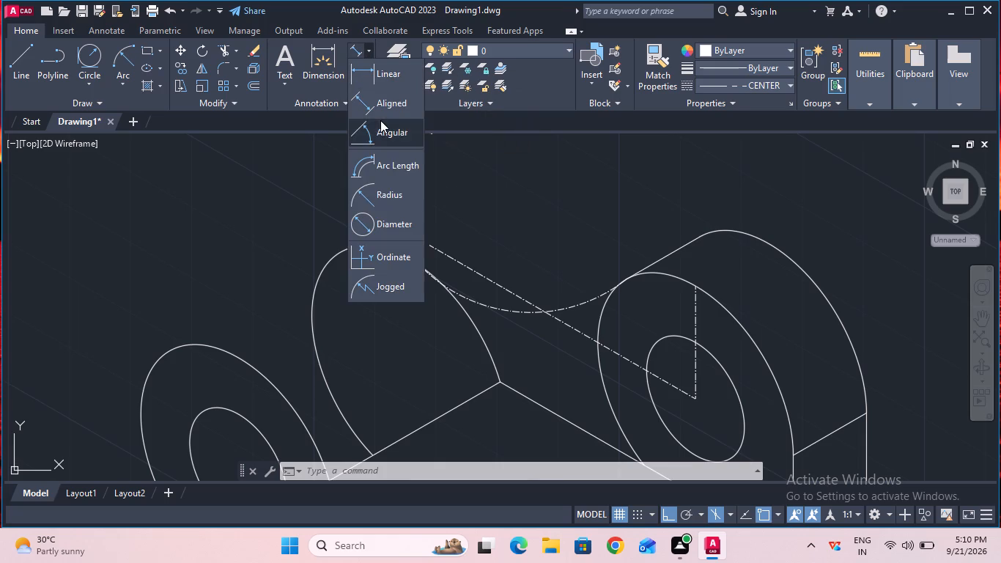
pyautogui.click(394, 187)
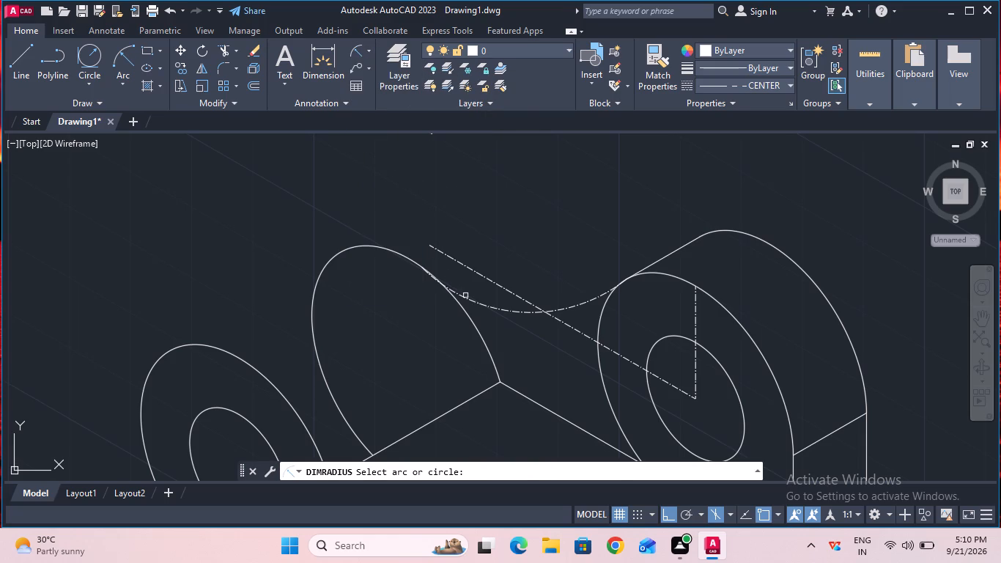
pyautogui.click(469, 300)
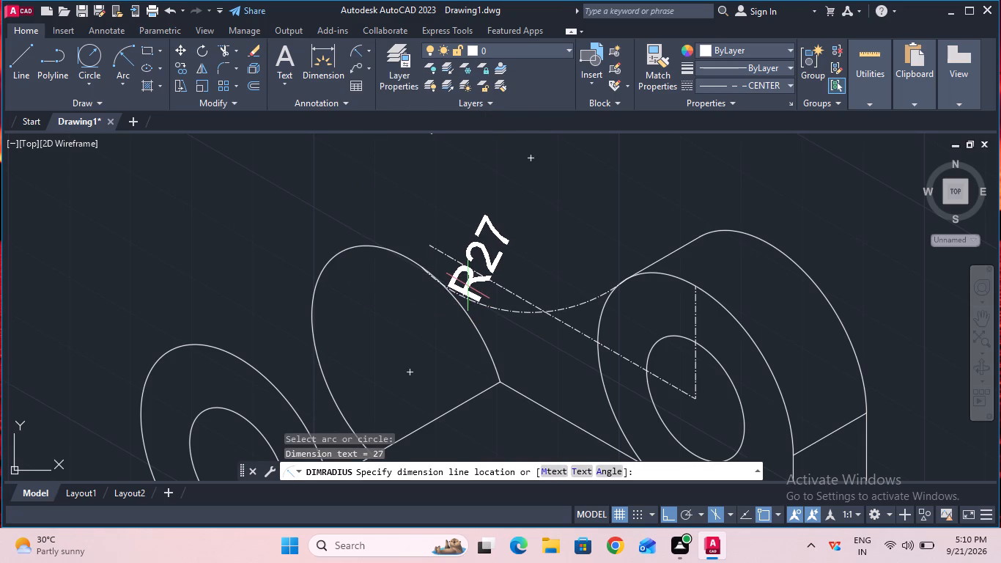
pyautogui.keyDown('ctrl'); pyautogui.scroll(2, 467, 286); pyautogui.keyUp('ctrl')
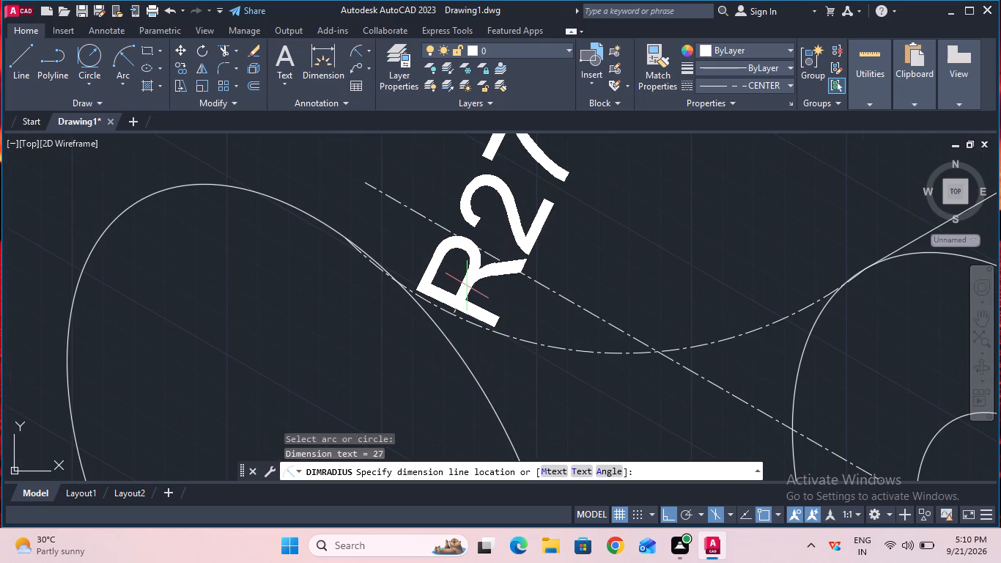
pyautogui.press('Escape')
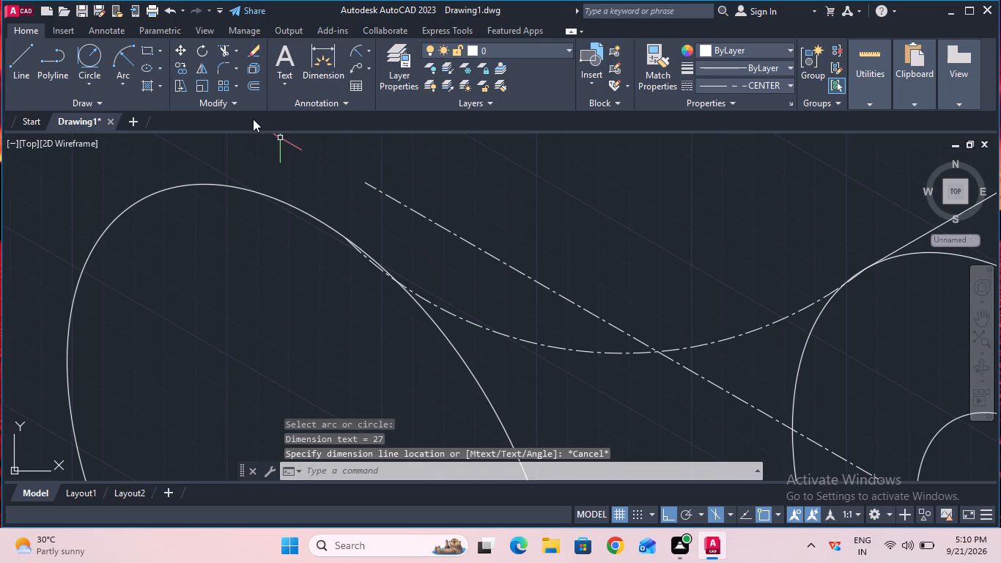
# Trim both ends of the connecting arc where they overrun the rounded end and the rounded upright.
pyautogui.click(224, 53)
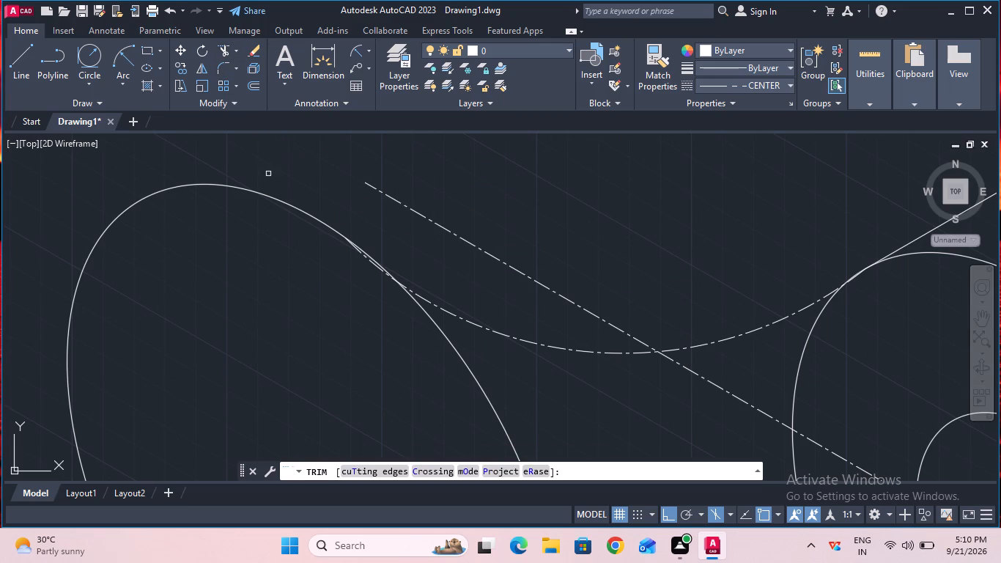
pyautogui.click(374, 265)
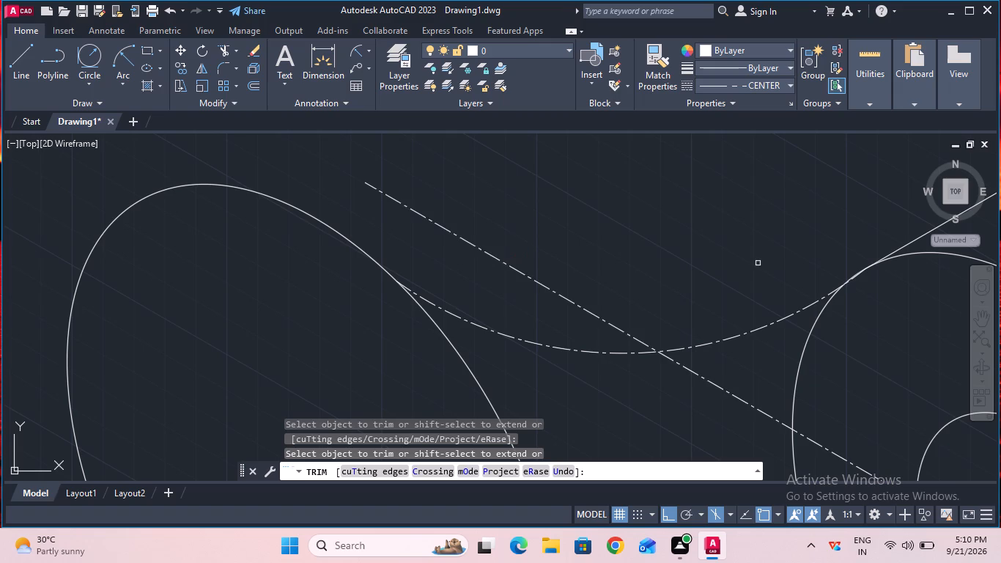
pyautogui.click(860, 275)
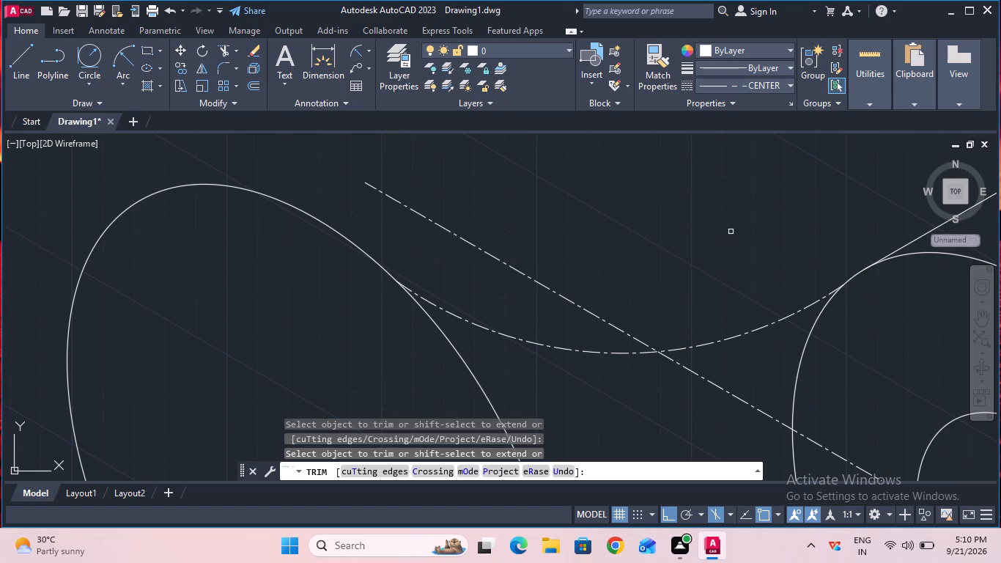
# Trim away the remaining sloping and vertical centre lines between the rounded end and the rounded upright's hole.
pyautogui.press('Escape')
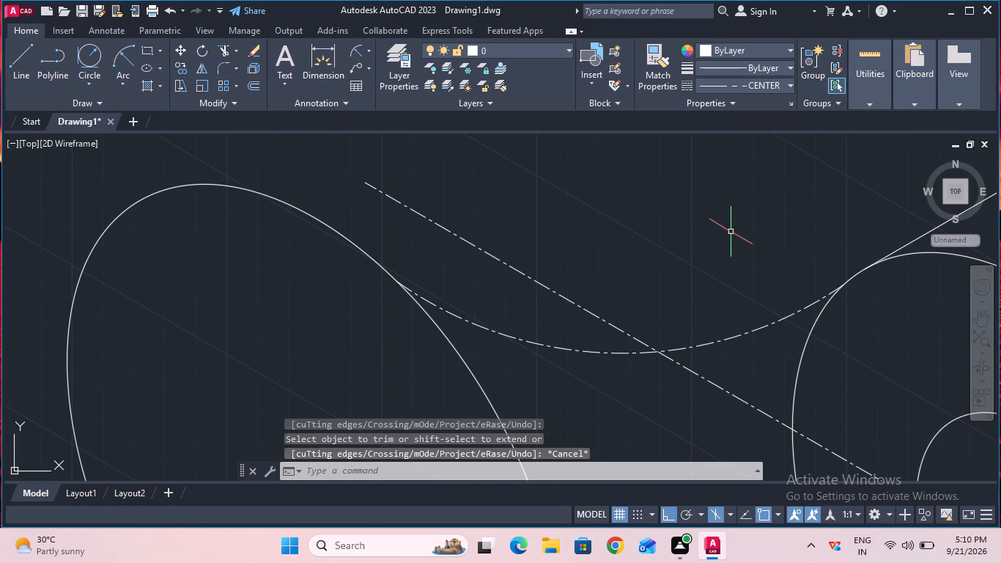
pyautogui.keyDown('ctrl'); pyautogui.scroll(-2, 731, 232); pyautogui.keyUp('ctrl')
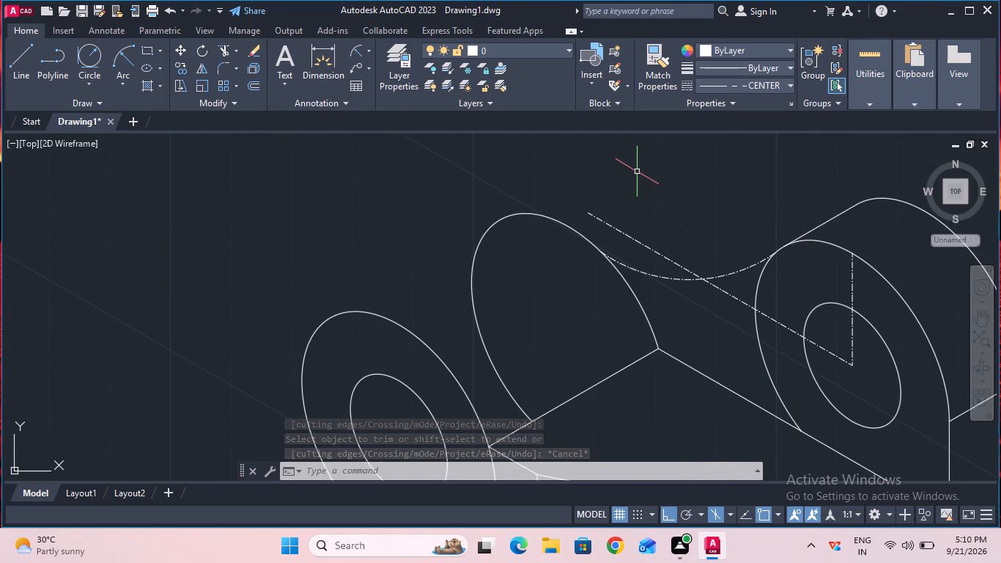
pyautogui.doubleClick(223, 47)
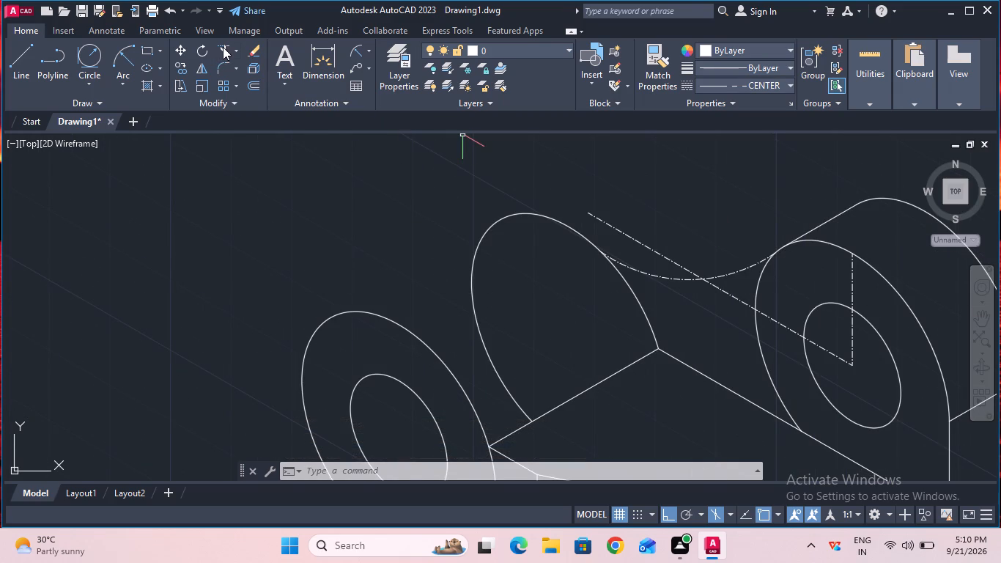
pyautogui.click(604, 218)
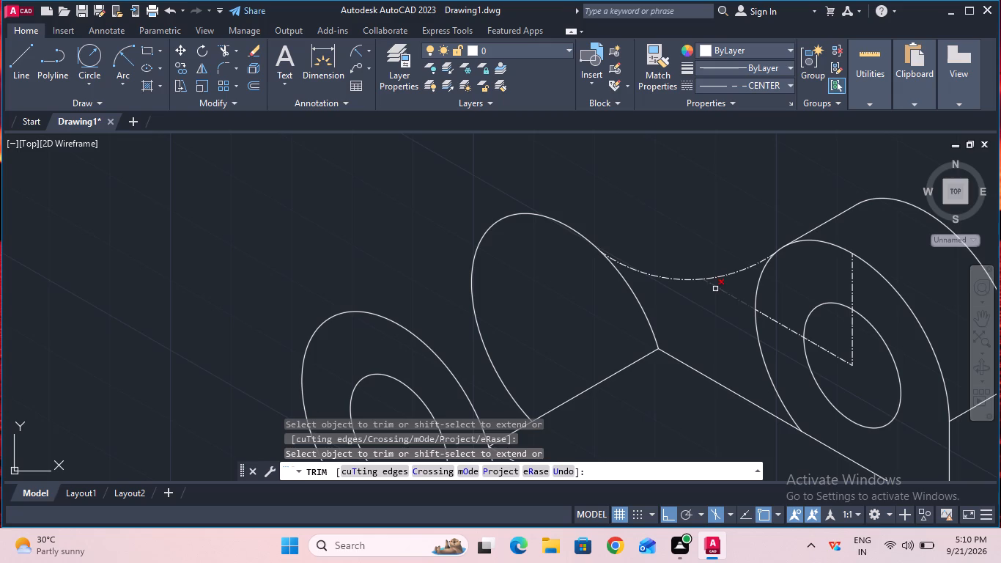
pyautogui.click(715, 289)
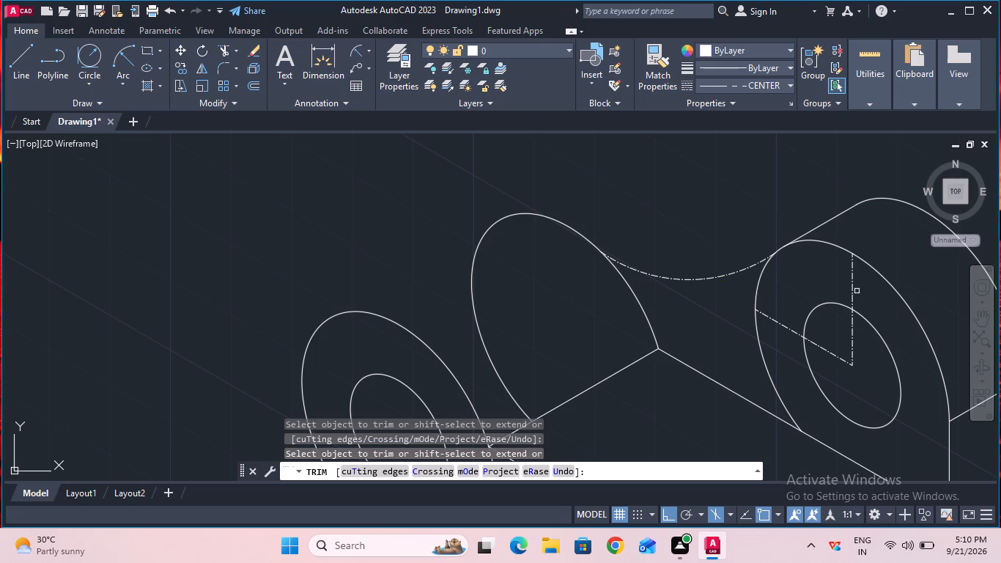
pyautogui.click(853, 289)
pyautogui.click(852, 331)
pyautogui.click(834, 354)
pyautogui.click(796, 331)
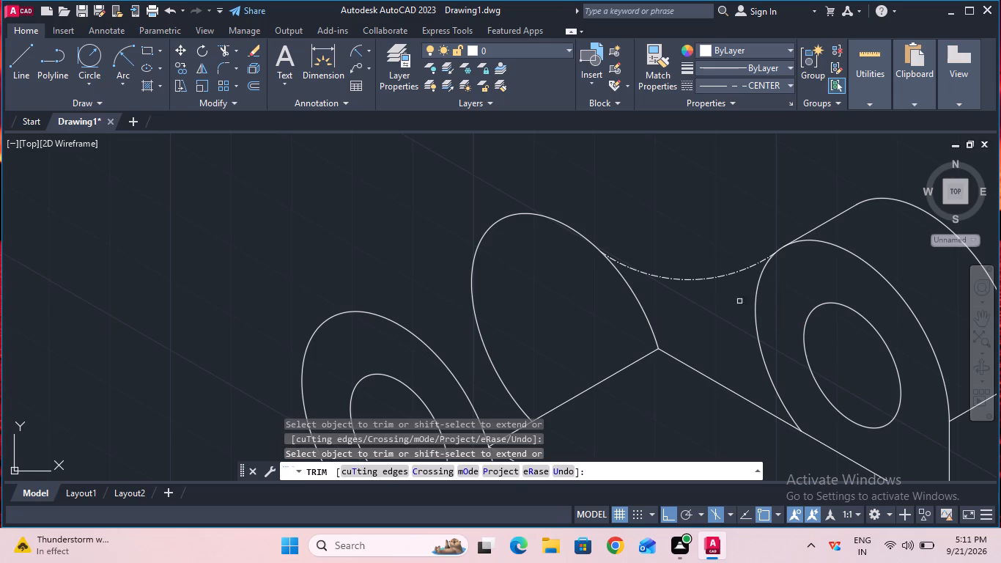
pyautogui.press('Escape')
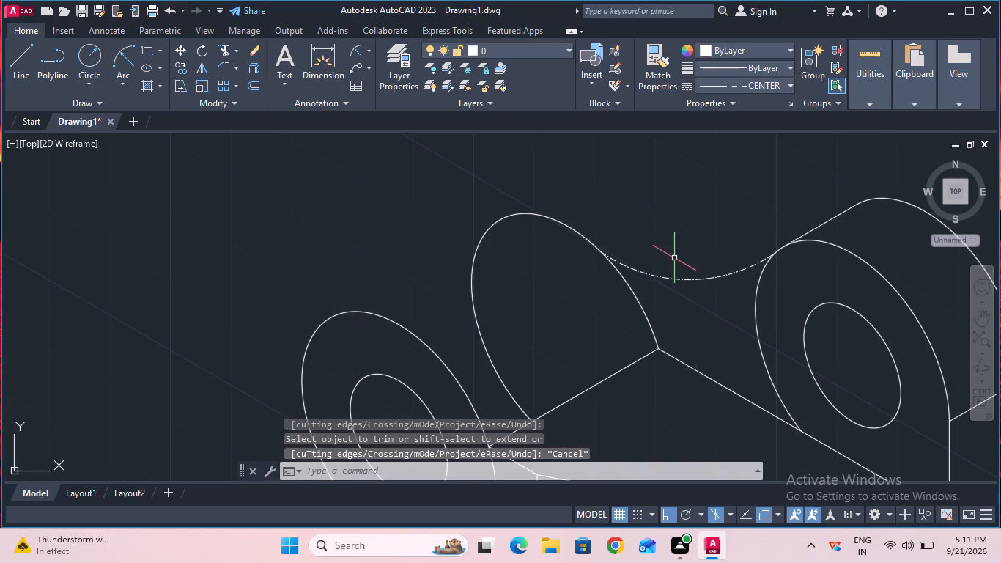
# Change the connecting arc's linetype to ByBlock.
pyautogui.click(678, 279)
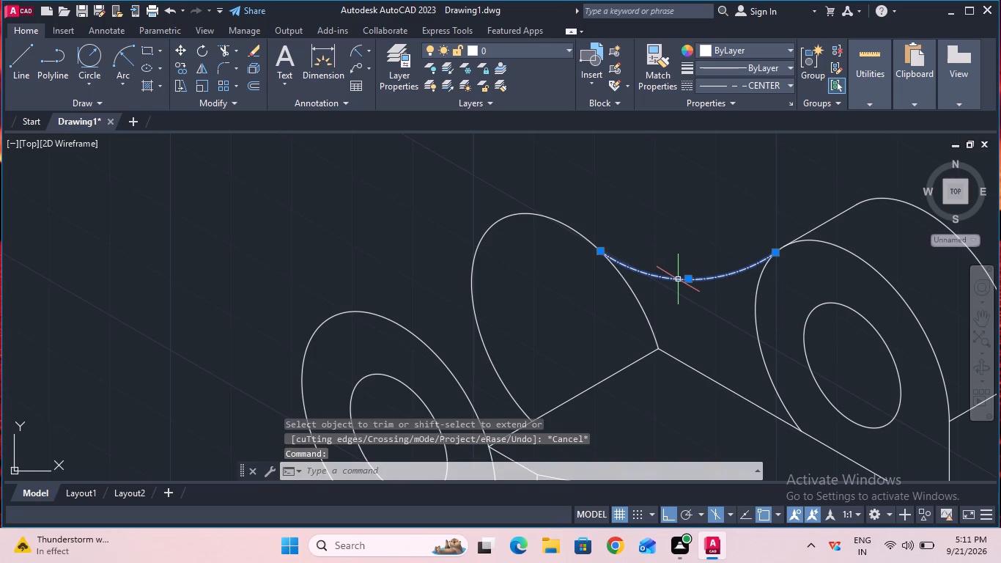
pyautogui.write('pr')
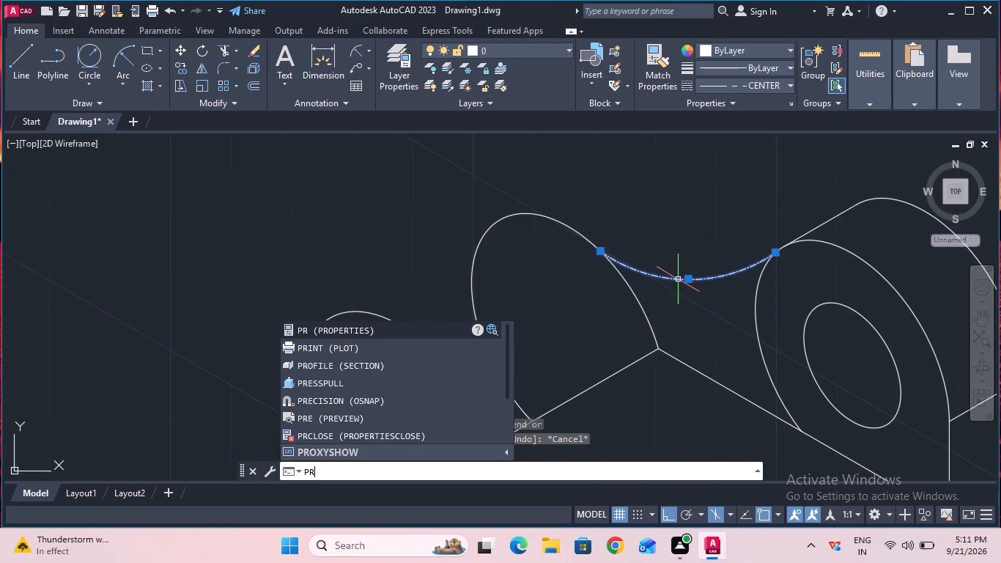
pyautogui.click(426, 330)
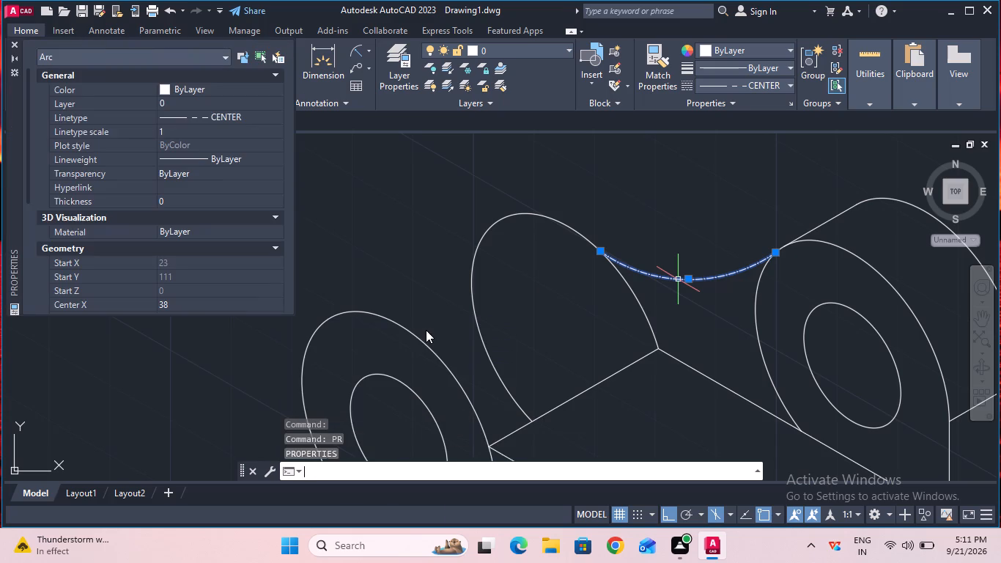
pyautogui.click(252, 122)
pyautogui.click(252, 125)
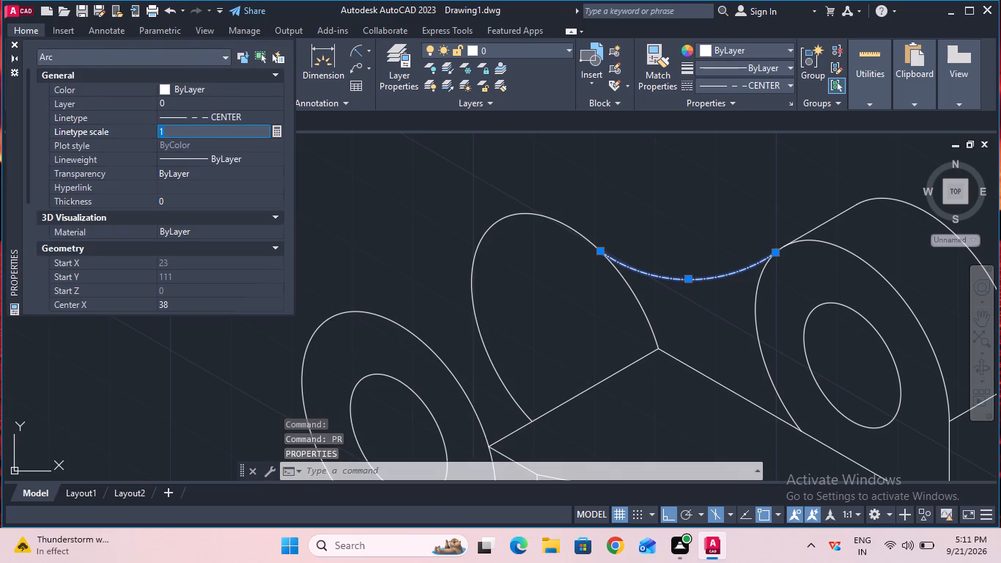
pyautogui.click(252, 117)
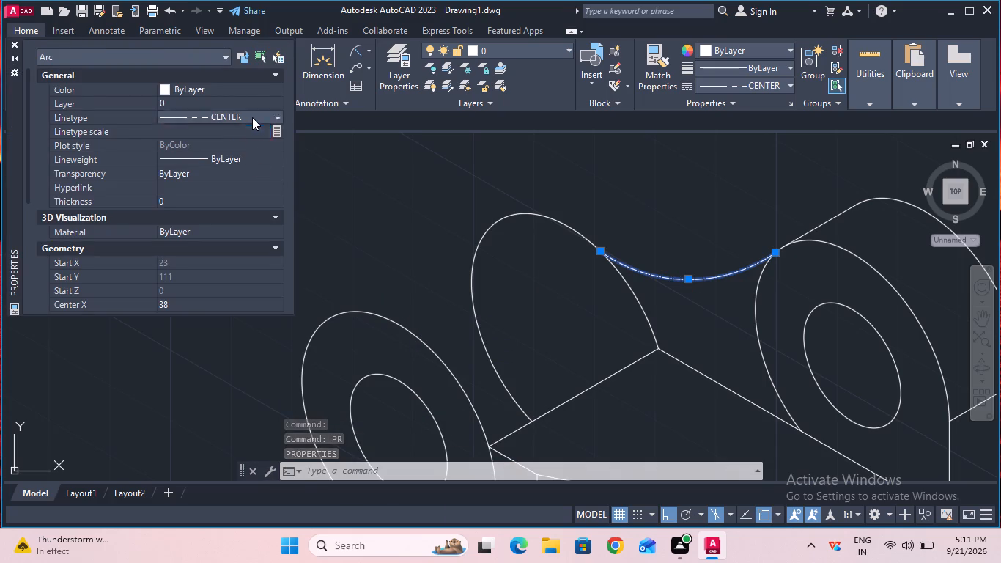
pyautogui.click(252, 117)
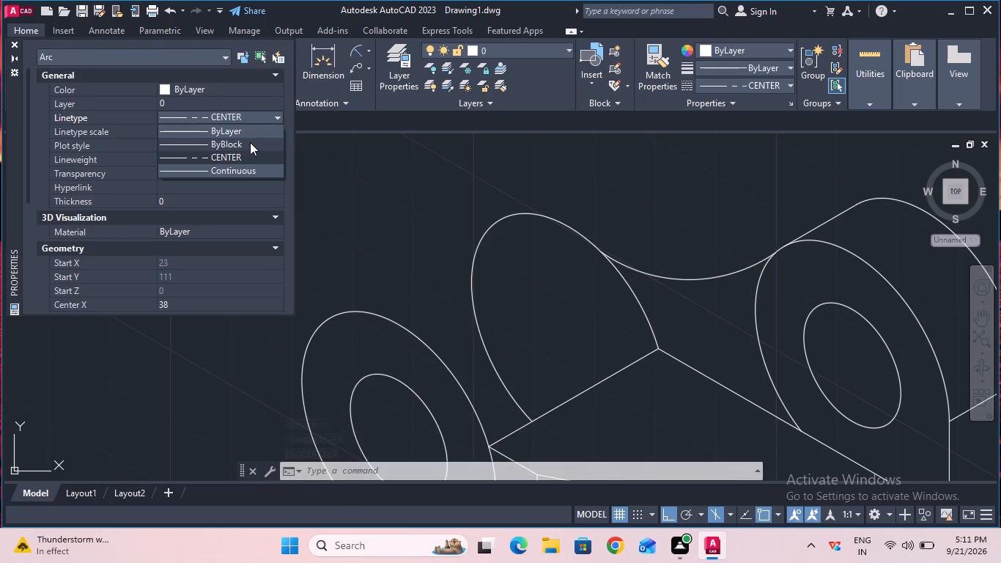
pyautogui.click(250, 144)
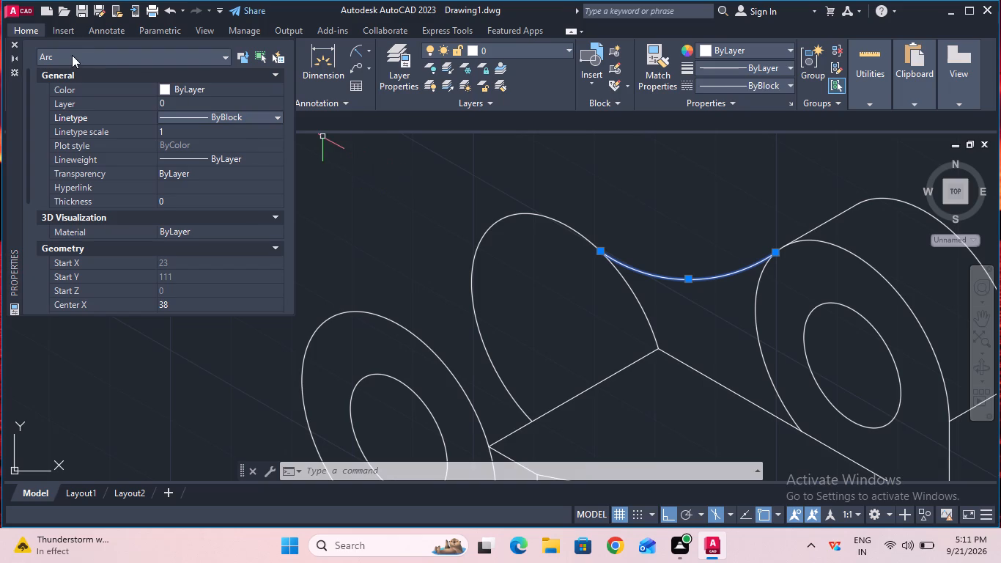
pyautogui.click(17, 44)
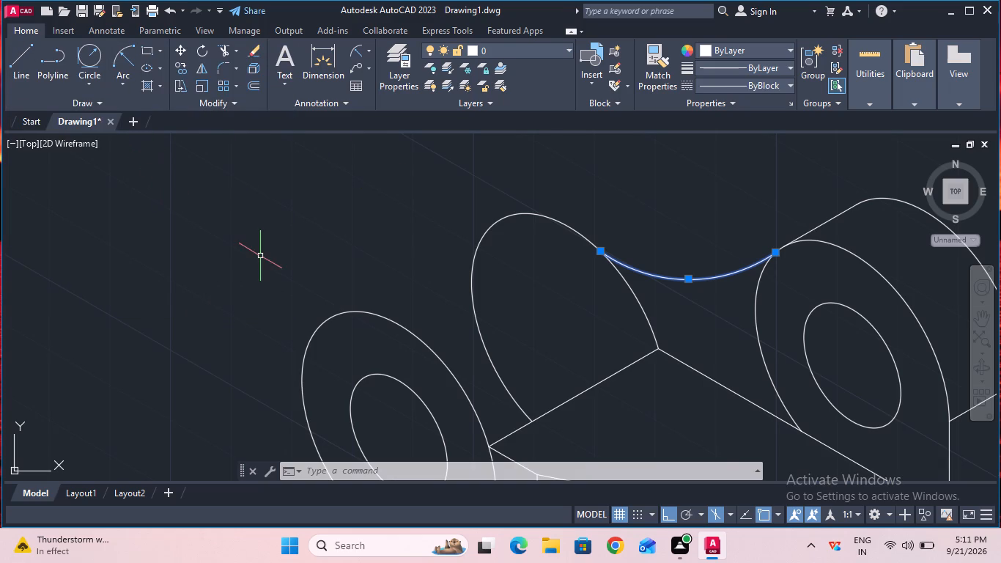
# Erase the short stray segment above the connecting arc.
pyautogui.keyDown('ctrl'); pyautogui.scroll(-1, 275, 262); pyautogui.keyUp('ctrl')
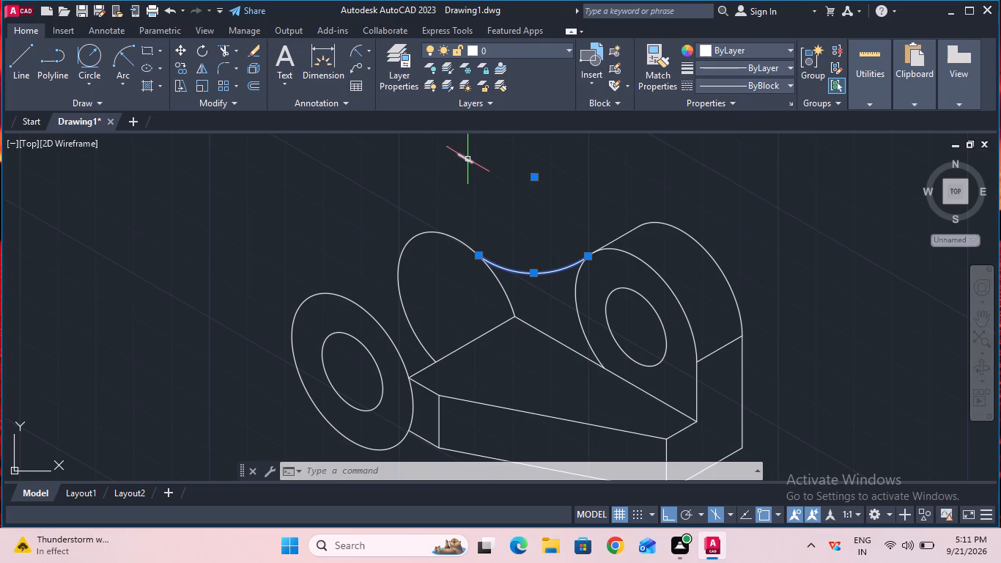
pyautogui.click(468, 159)
pyautogui.press('Delete')
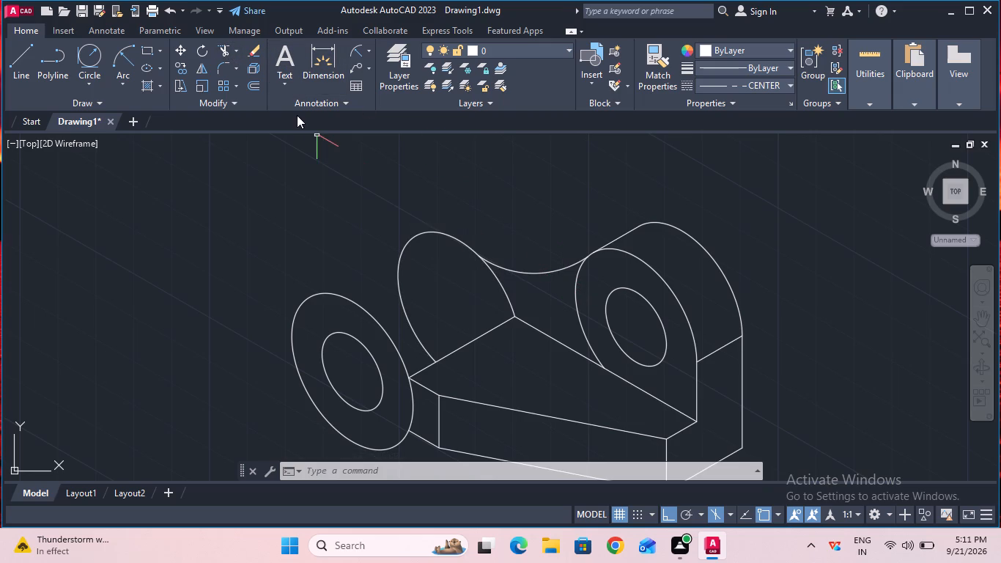
# Trim the rounded upright's front curve between the connecting arc and the sloping base edge.
pyautogui.click(220, 53)
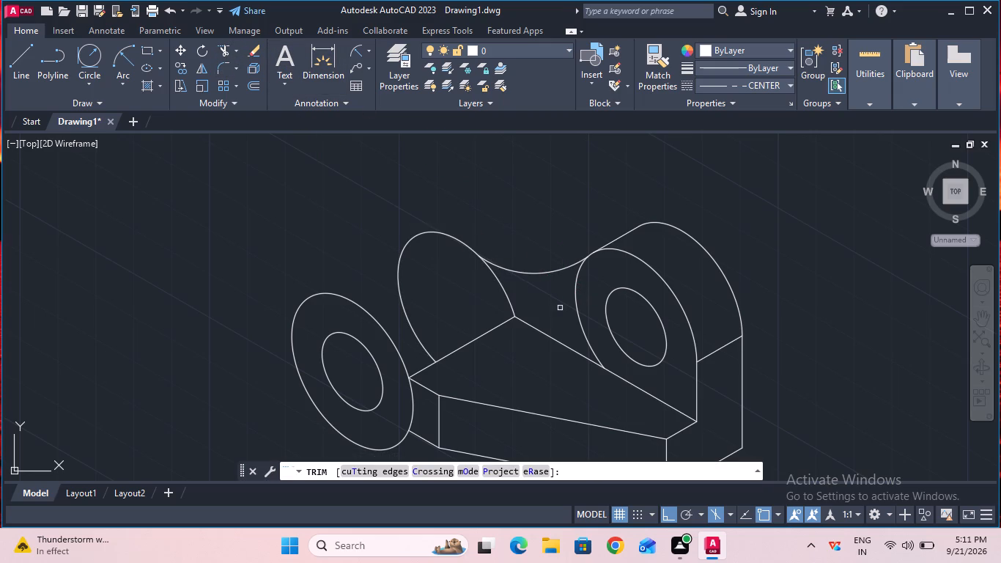
pyautogui.press('Return')
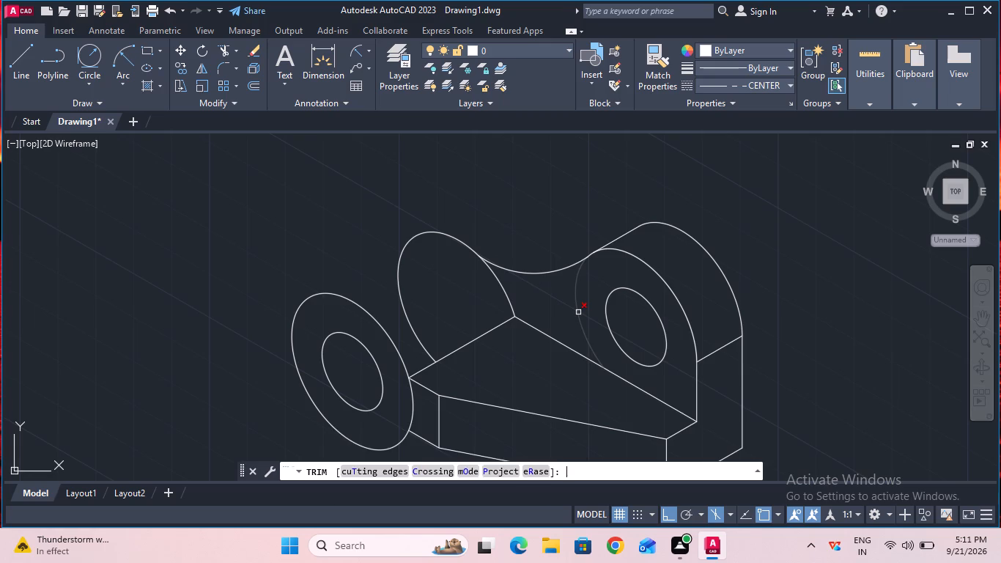
pyautogui.click(578, 312)
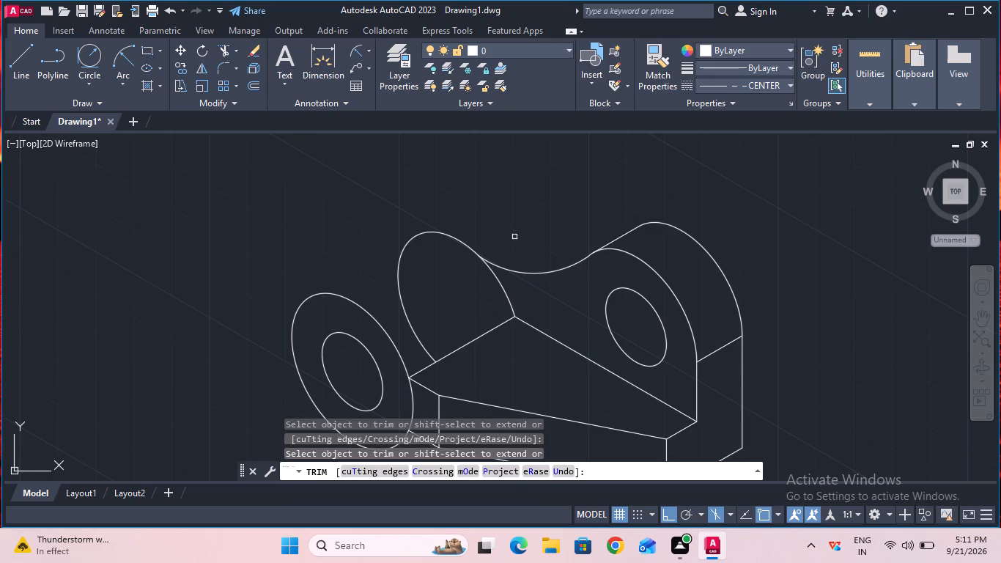
pyautogui.press('Escape')
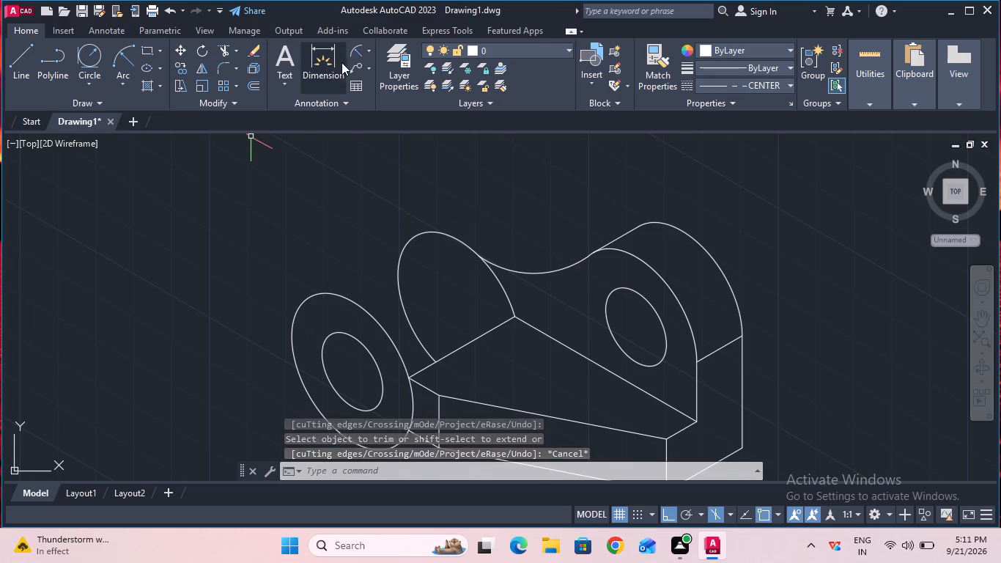
# Copy the front rounded end's outer isocircle 50 mm back along the receding depth axis, using its centre as base point.
pyautogui.click(182, 64)
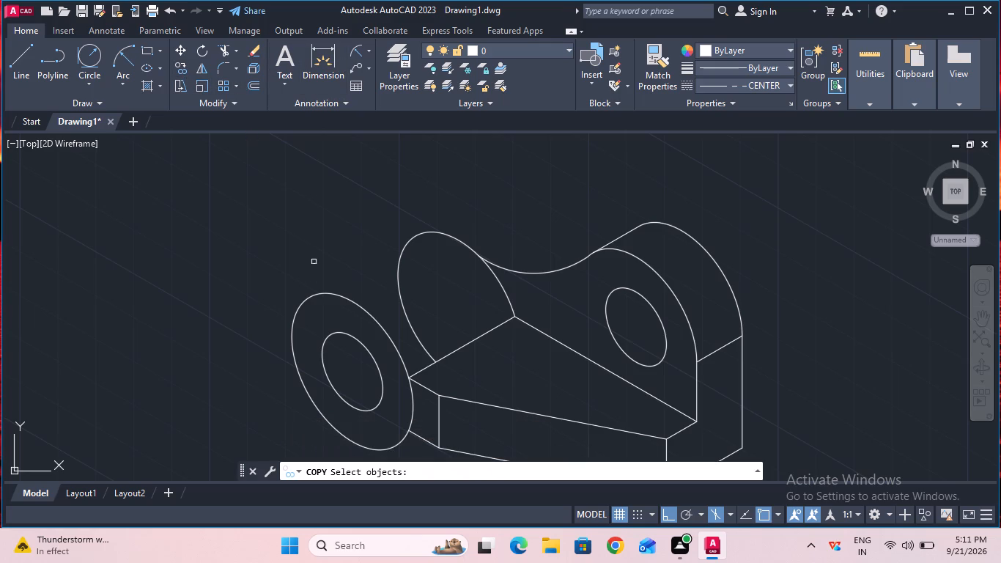
pyautogui.click(323, 292)
pyautogui.press('Return')
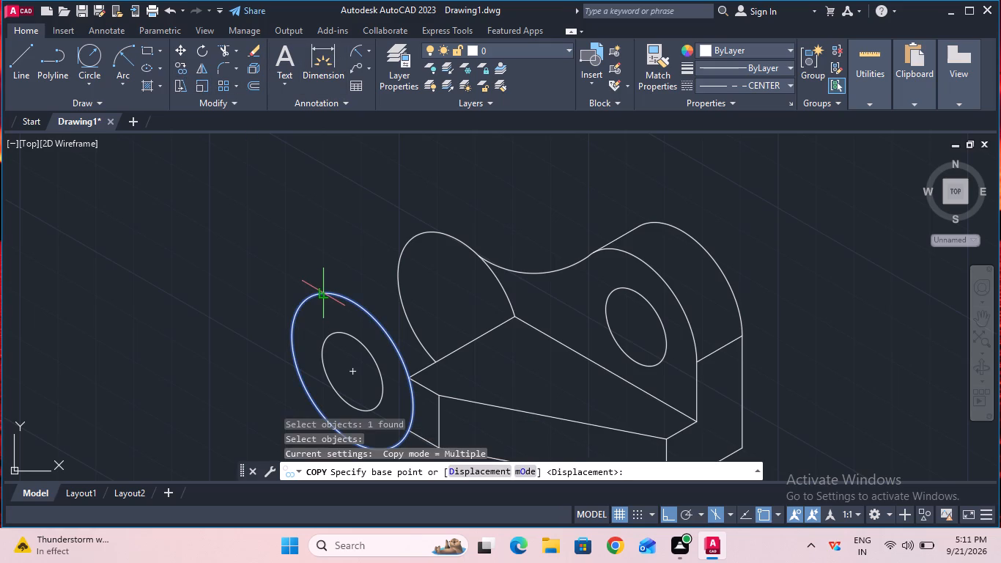
pyautogui.click(352, 374)
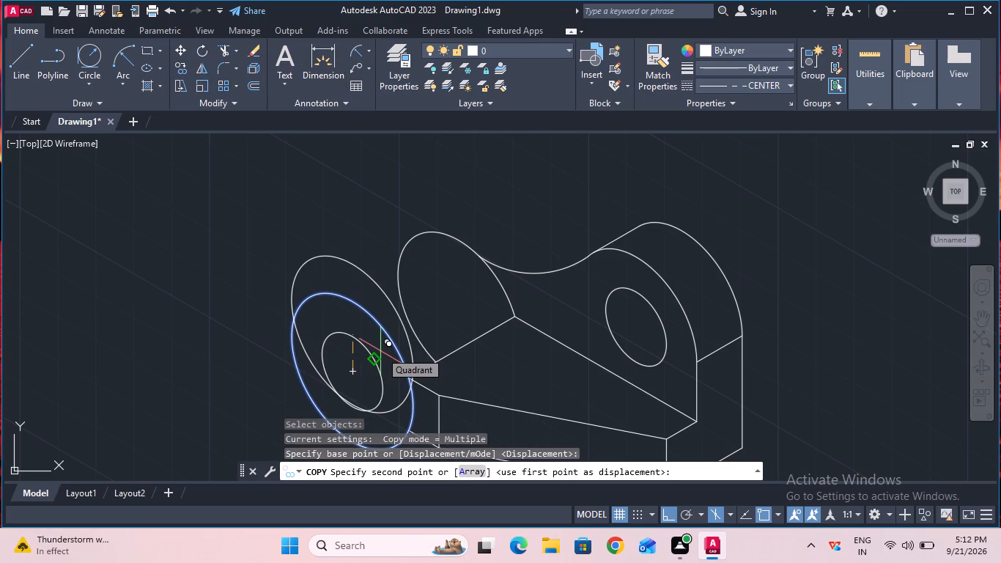
pyautogui.press('F5')
pyautogui.write('50')
pyautogui.press('Return')
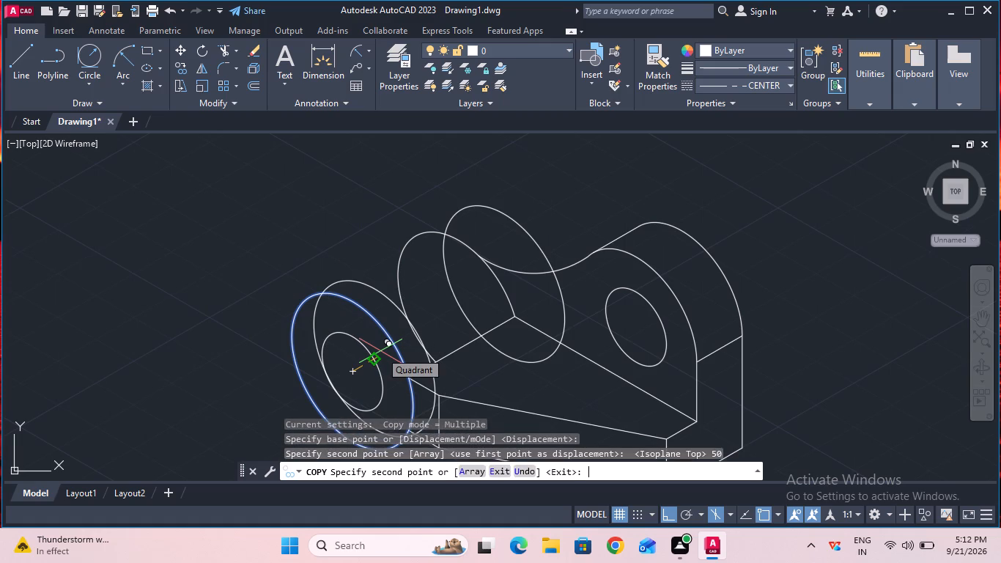
pyautogui.press('Escape')
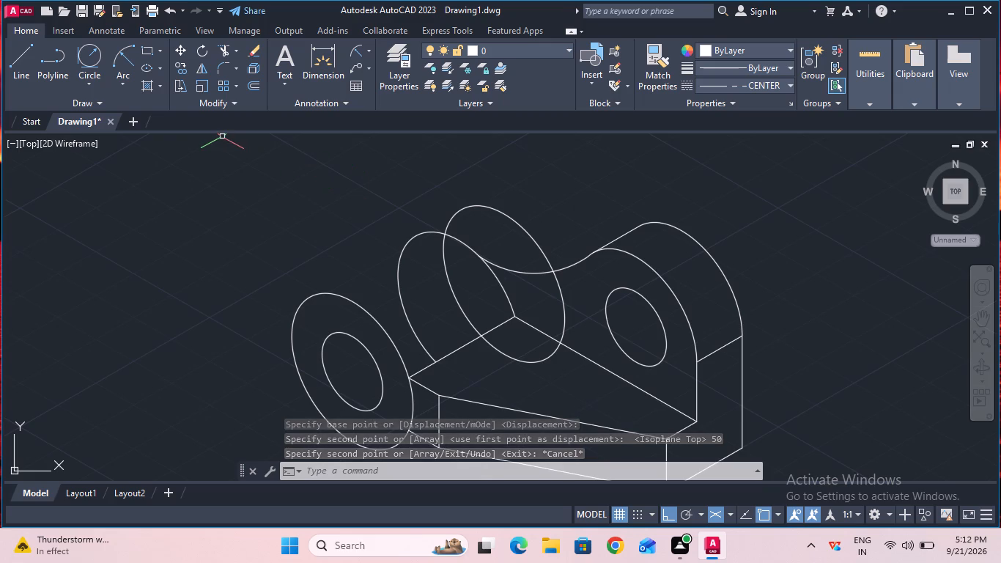
# Copy the connecting arc 15 mm back along the receding depth axis to form the rear edge of the curved top.
pyautogui.click(186, 70)
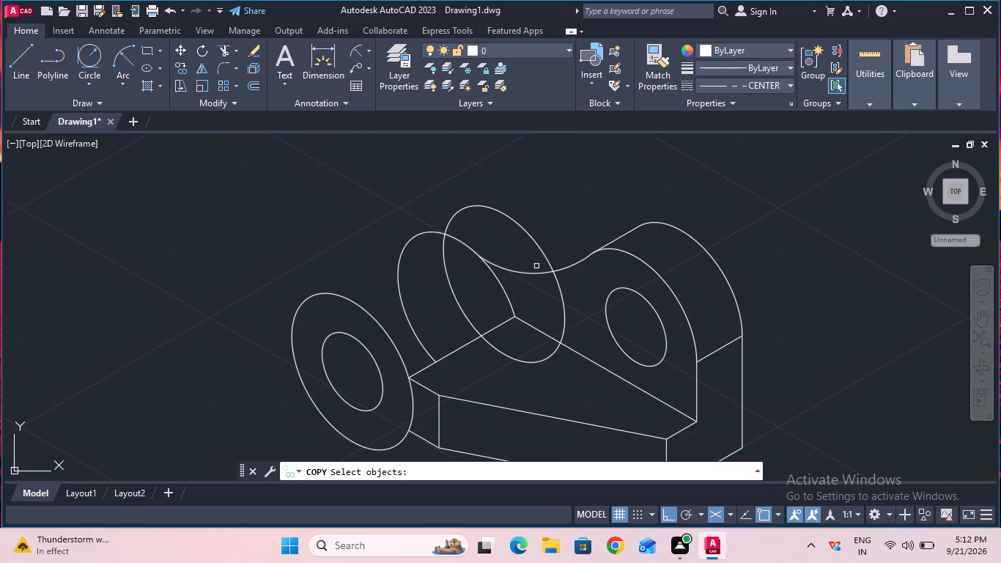
pyautogui.click(541, 273)
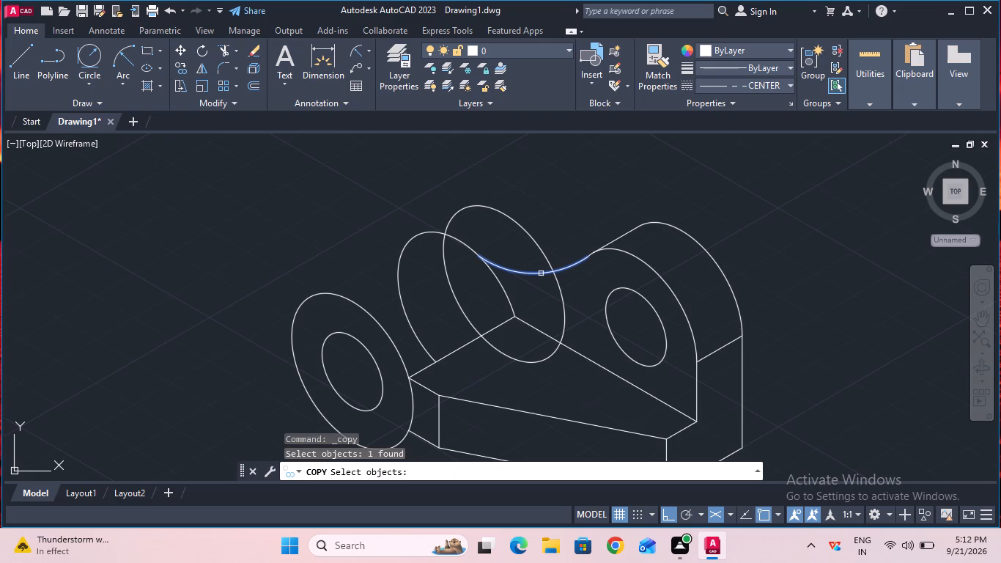
pyautogui.press('Return')
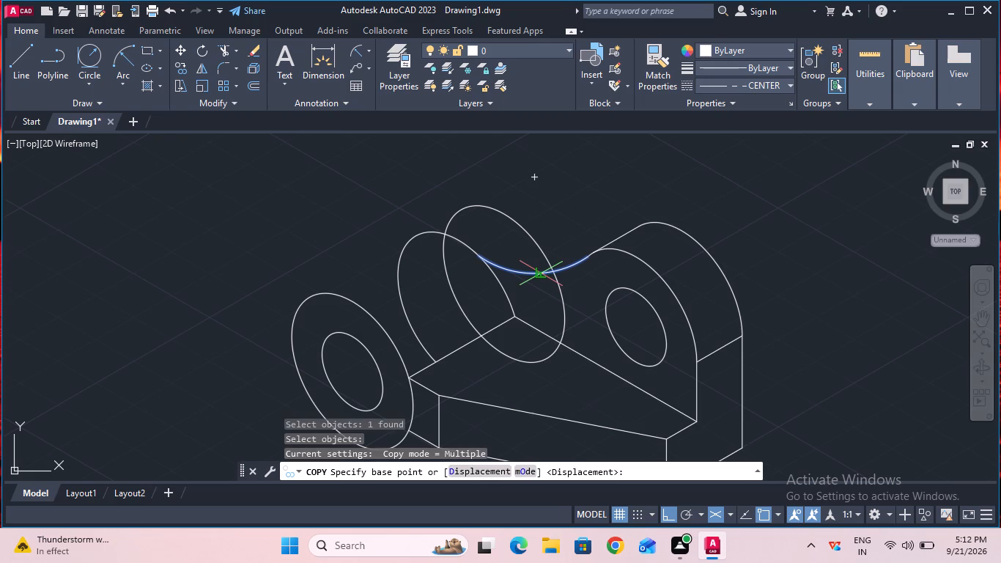
pyautogui.click(541, 273)
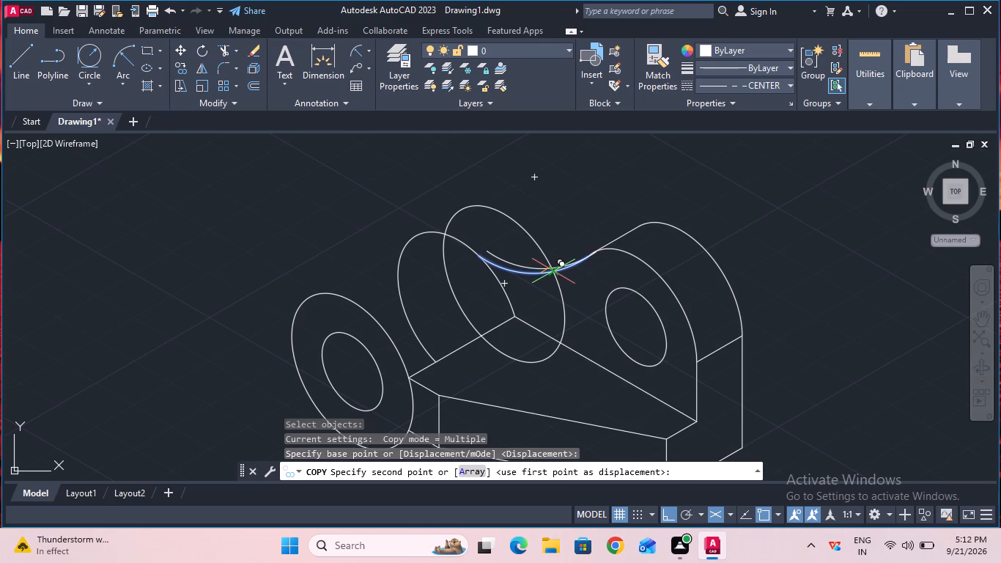
pyautogui.write('15')
pyautogui.press('Return')
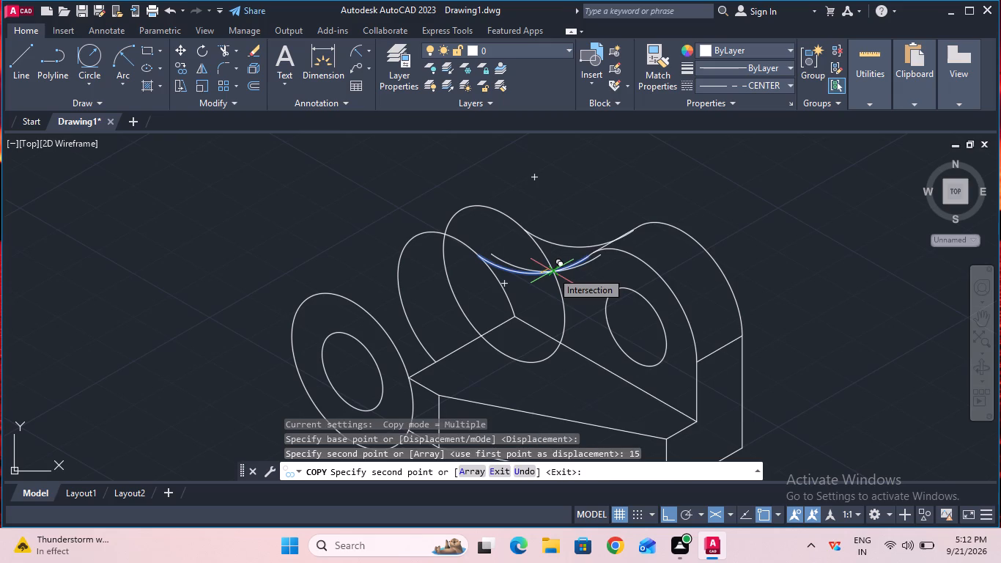
pyautogui.press('Escape')
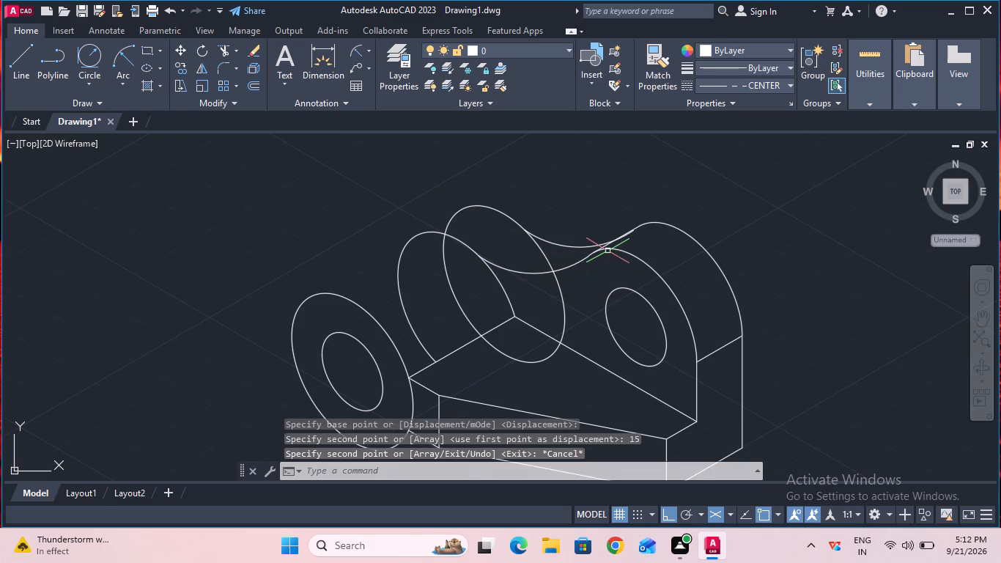
pyautogui.keyDown('ctrl'); pyautogui.scroll(1, 607, 251); pyautogui.keyUp('ctrl')
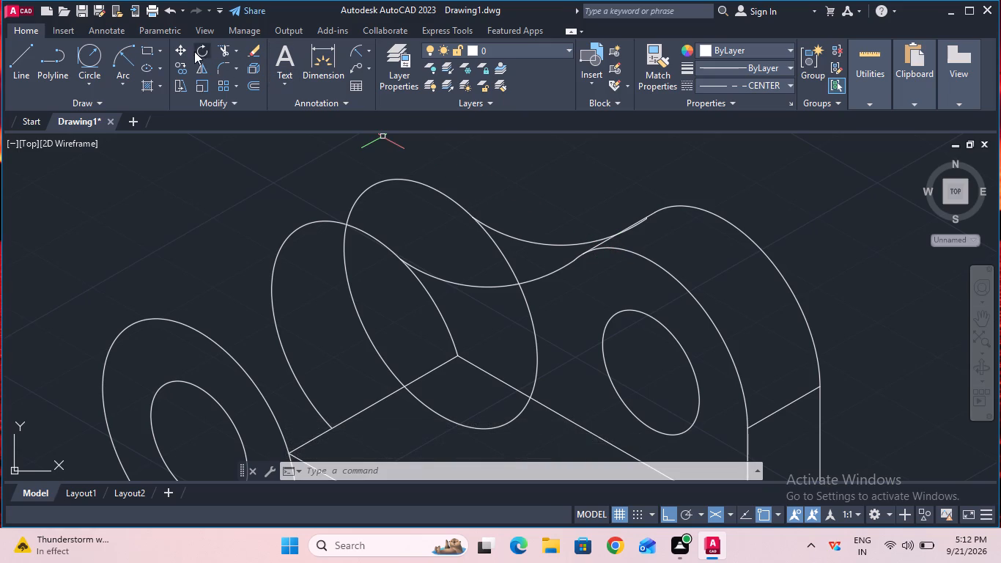
# Trim the excess end of the rear connecting arc beyond the sloping depth edge near the holed upright.
pyautogui.click(223, 51)
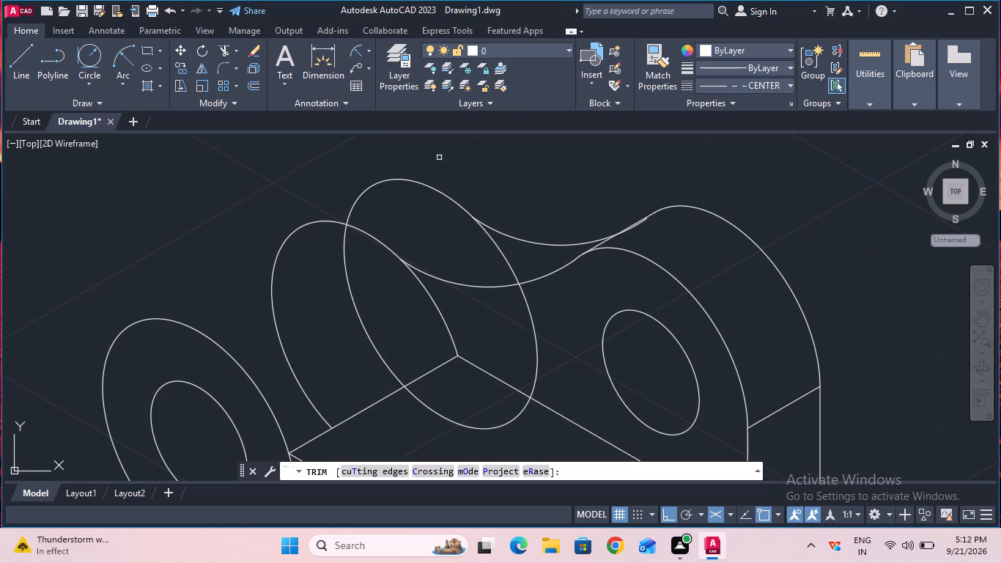
pyautogui.click(632, 229)
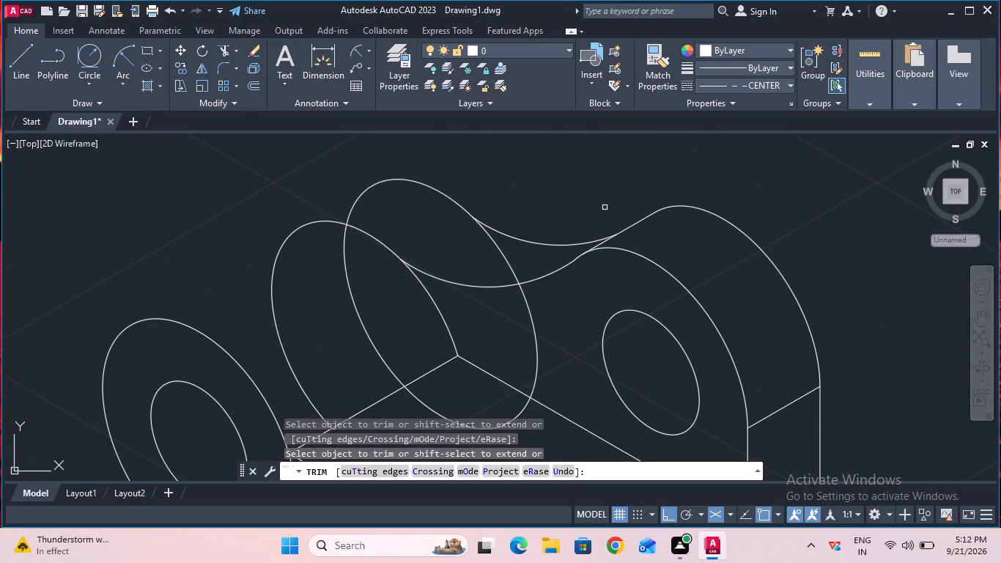
pyautogui.press('Escape')
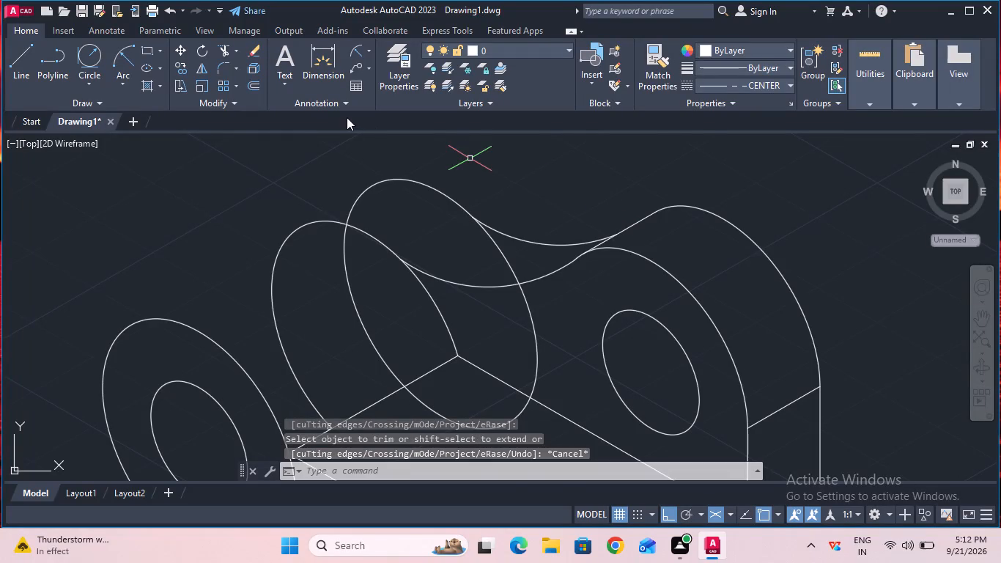
# Draw a depth-axis line joining the front and rear connecting arcs at their ends beside the unholed rounded upright.
pyautogui.click(31, 67)
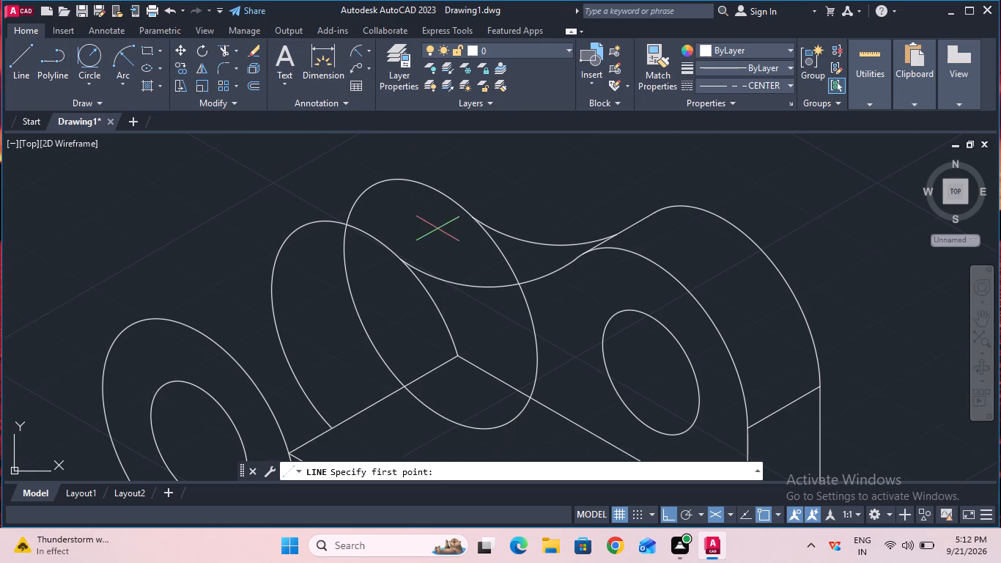
pyautogui.click(399, 258)
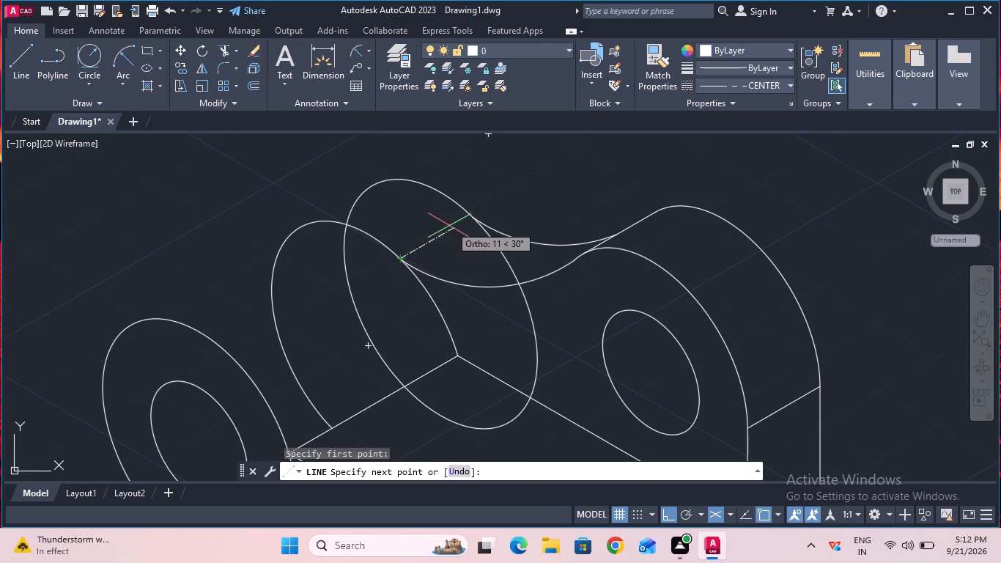
pyautogui.click(473, 222)
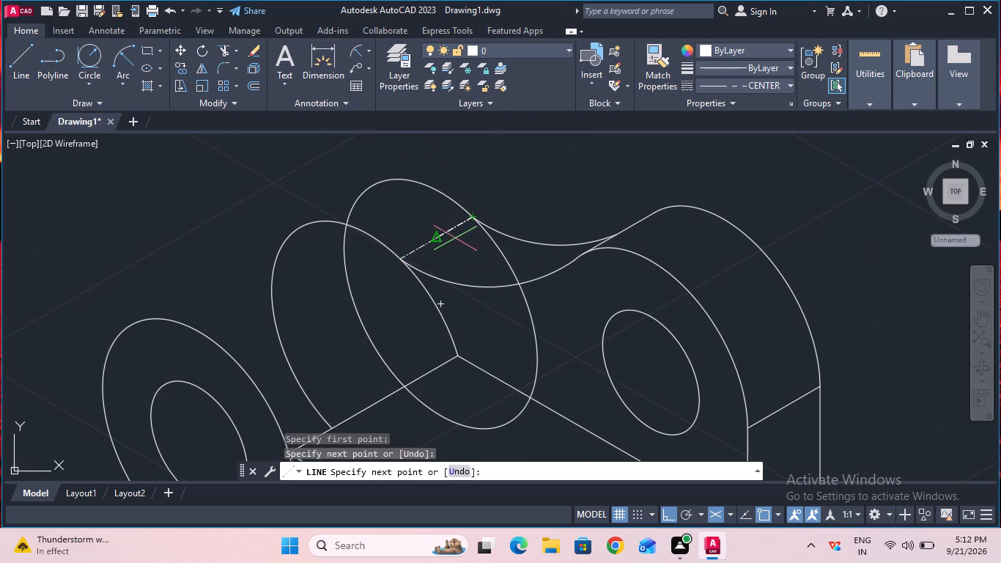
pyautogui.press('Escape')
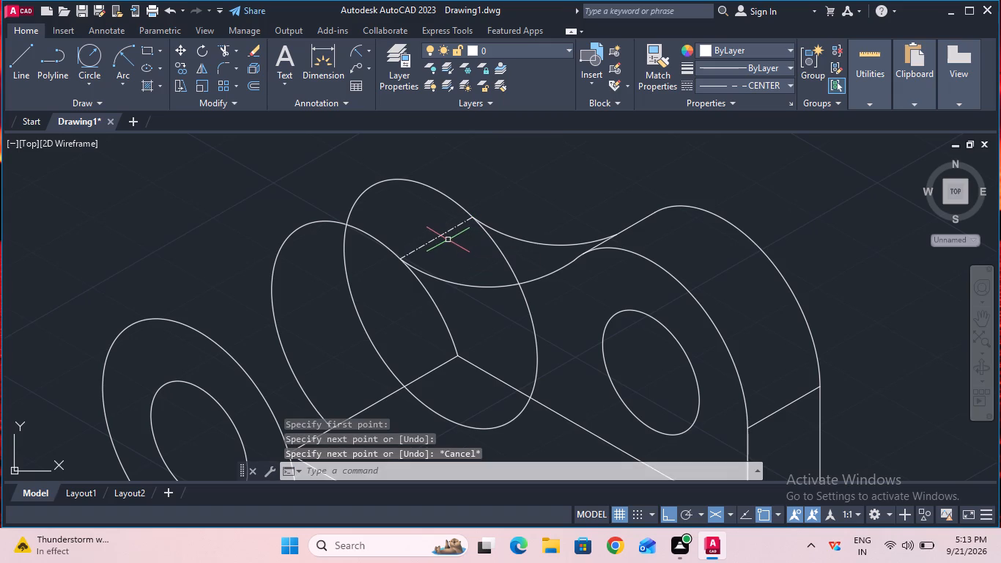
# Change the linetype of the line joining the two connecting arcs to ByBlock.
pyautogui.click(443, 236)
pyautogui.write('pr')
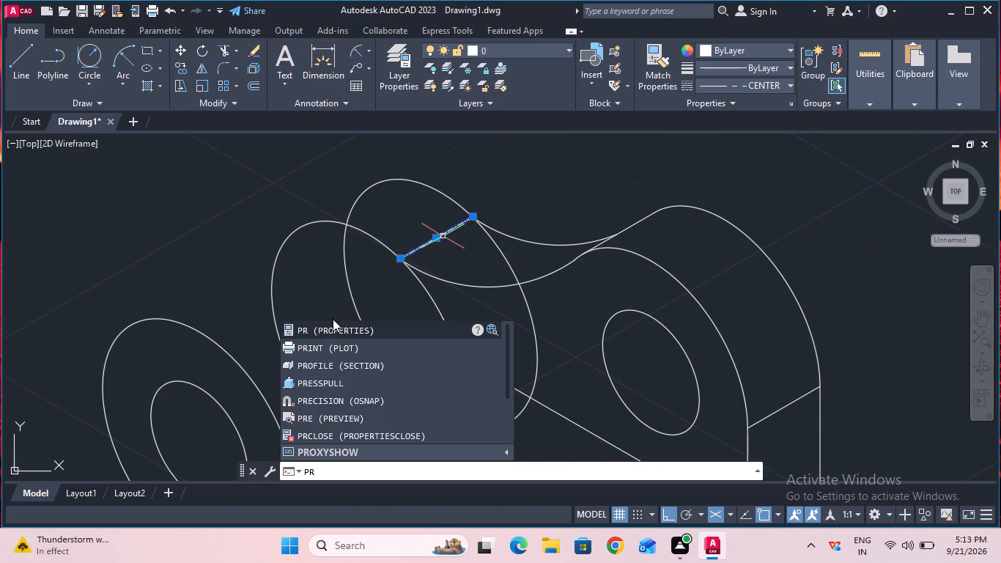
pyautogui.click(335, 323)
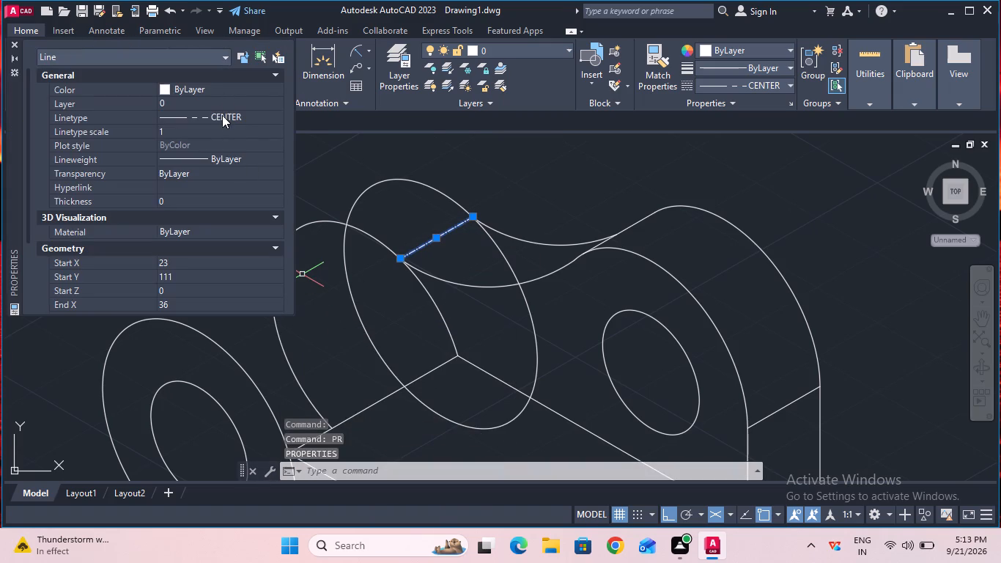
pyautogui.click(223, 117)
pyautogui.click(223, 117)
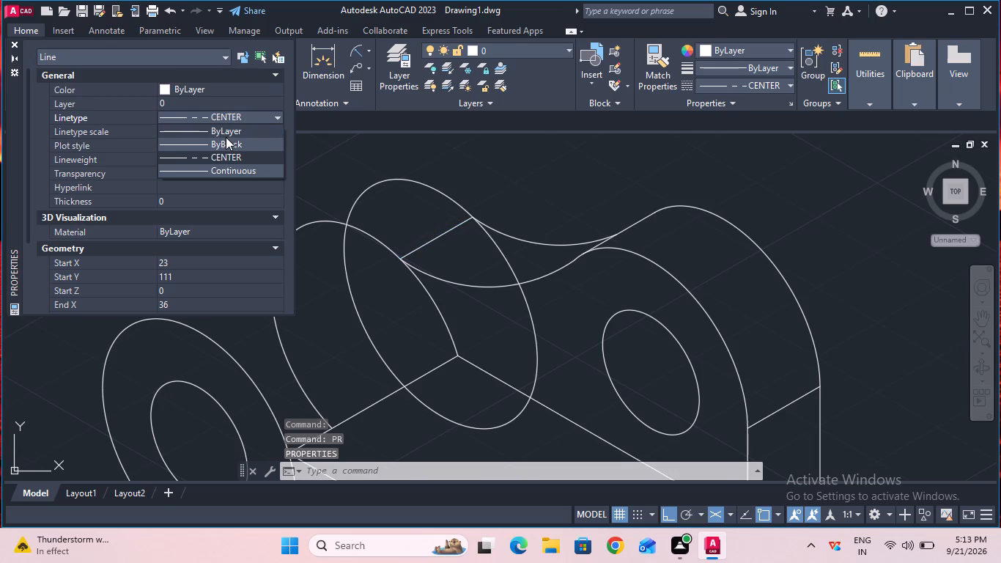
pyautogui.click(228, 139)
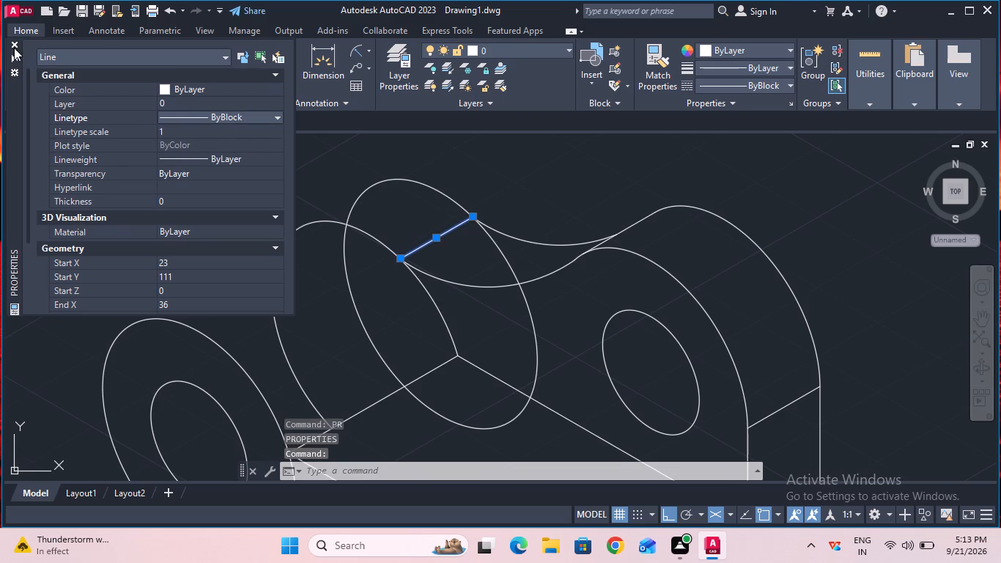
pyautogui.click(15, 42)
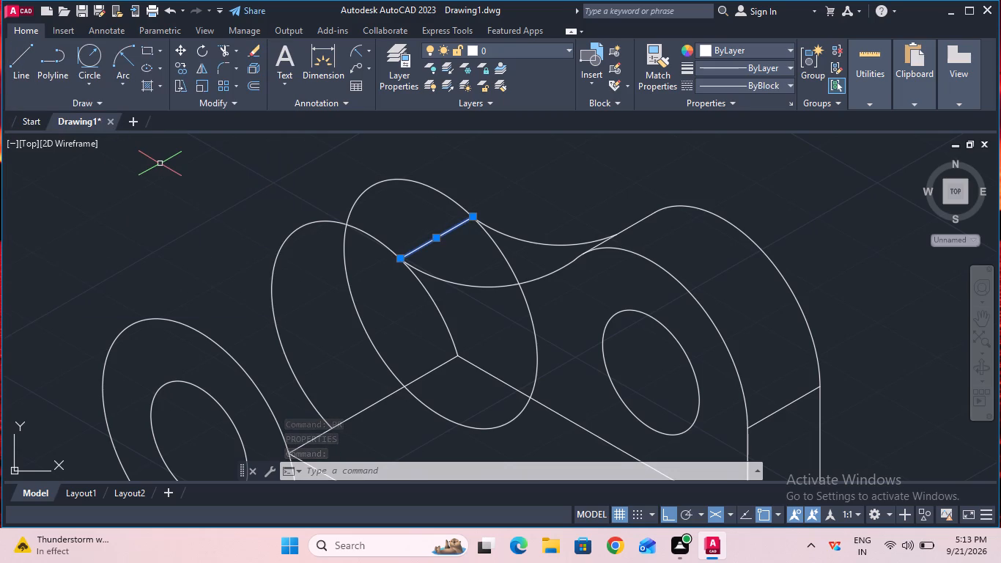
# Trim the rearmost copied isocircle, keeping only its upper curve between the front rounded outline and the rear connecting arc.
pyautogui.click(223, 47)
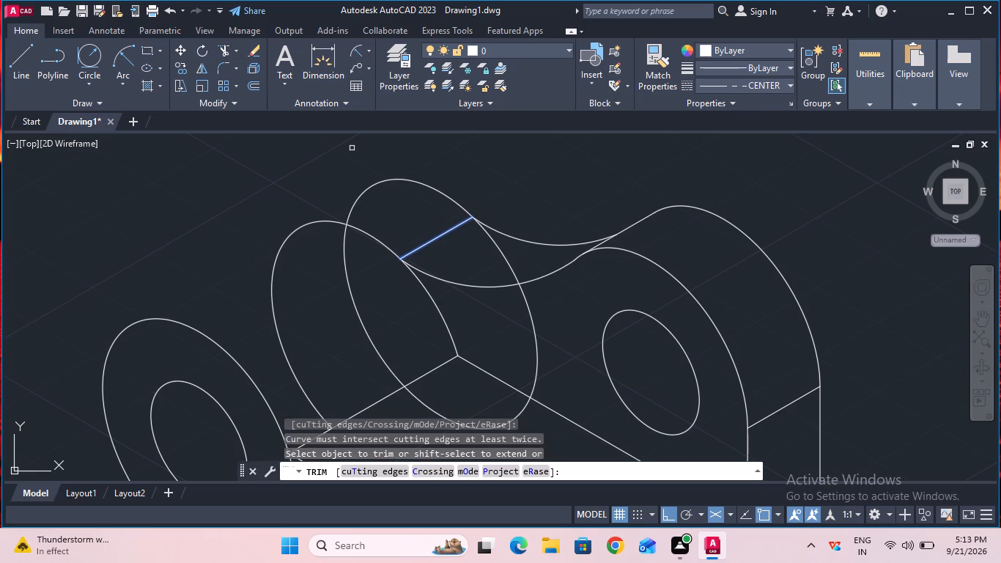
pyautogui.press('Escape')
pyautogui.click(229, 52)
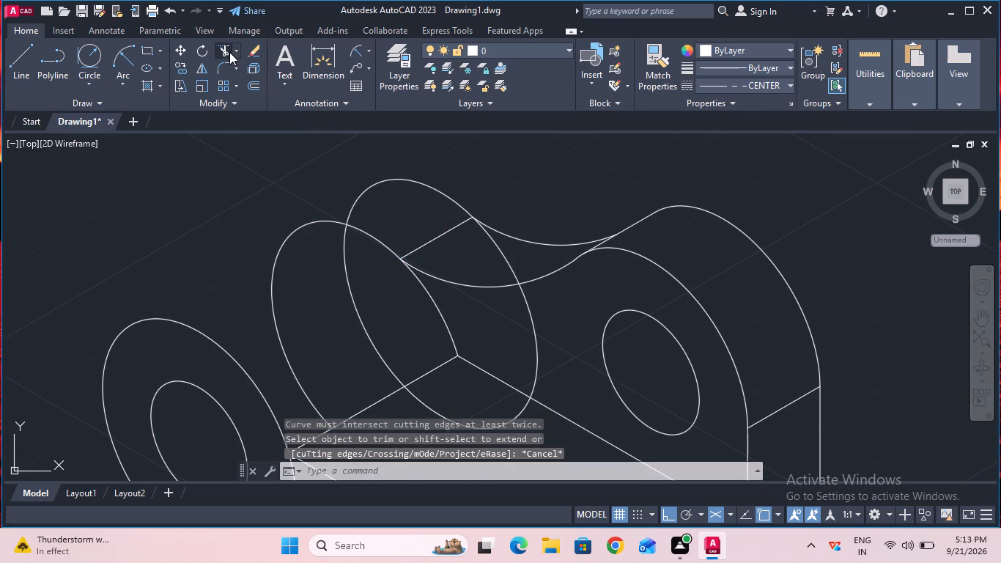
pyautogui.click(496, 246)
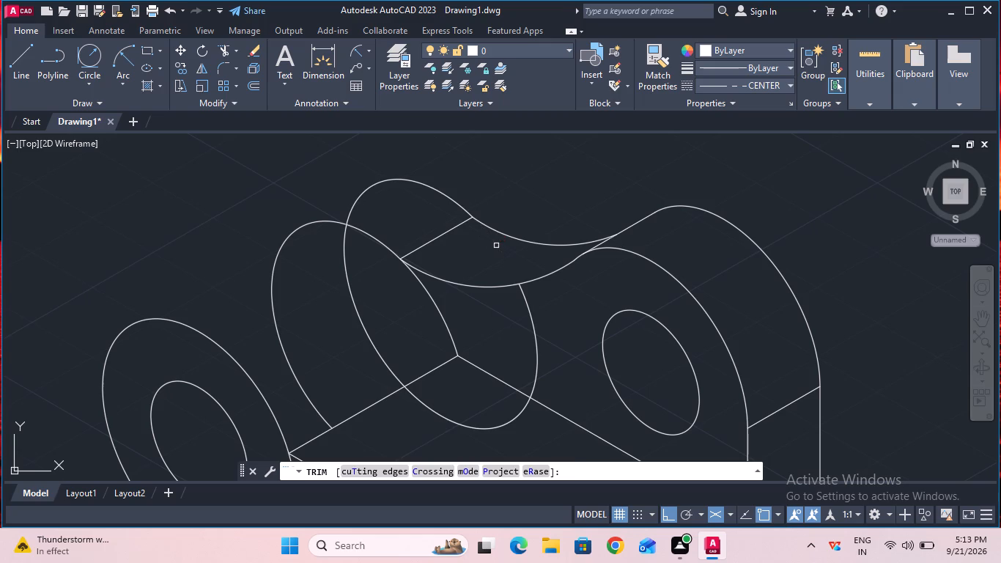
pyautogui.click(532, 316)
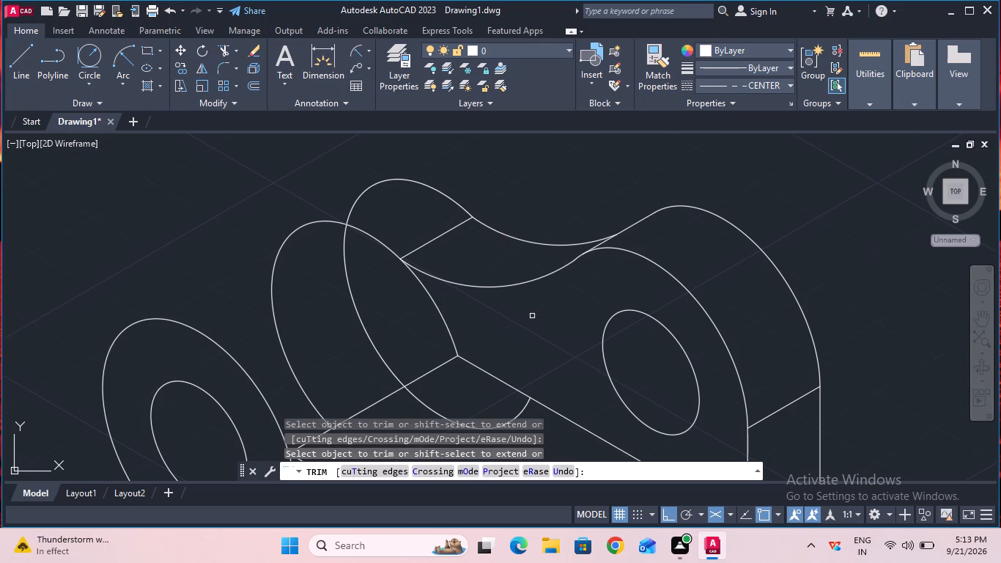
pyautogui.click(355, 309)
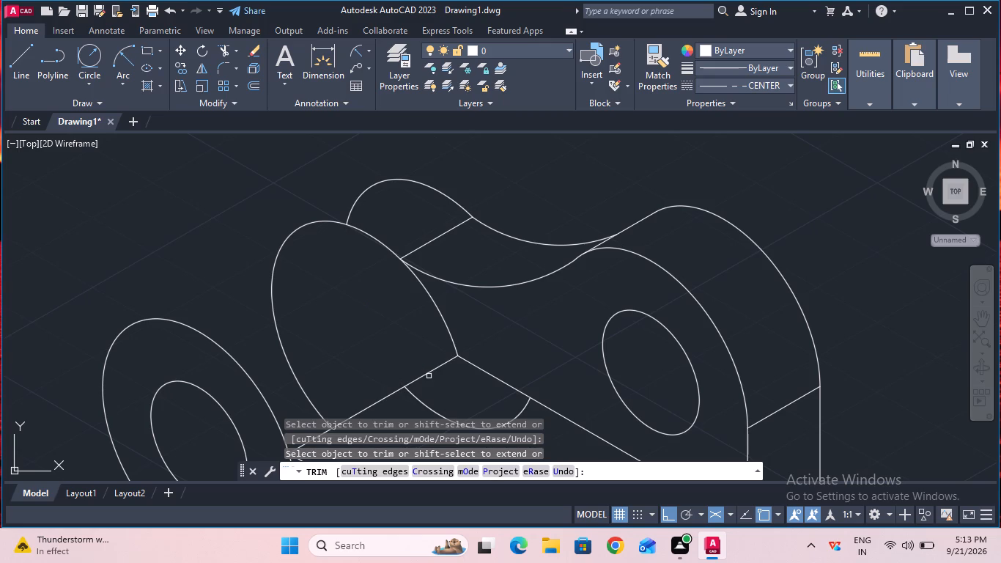
pyautogui.click(437, 413)
pyautogui.keyDown('ctrl'); pyautogui.scroll(-1, 437, 413); pyautogui.keyUp('ctrl')
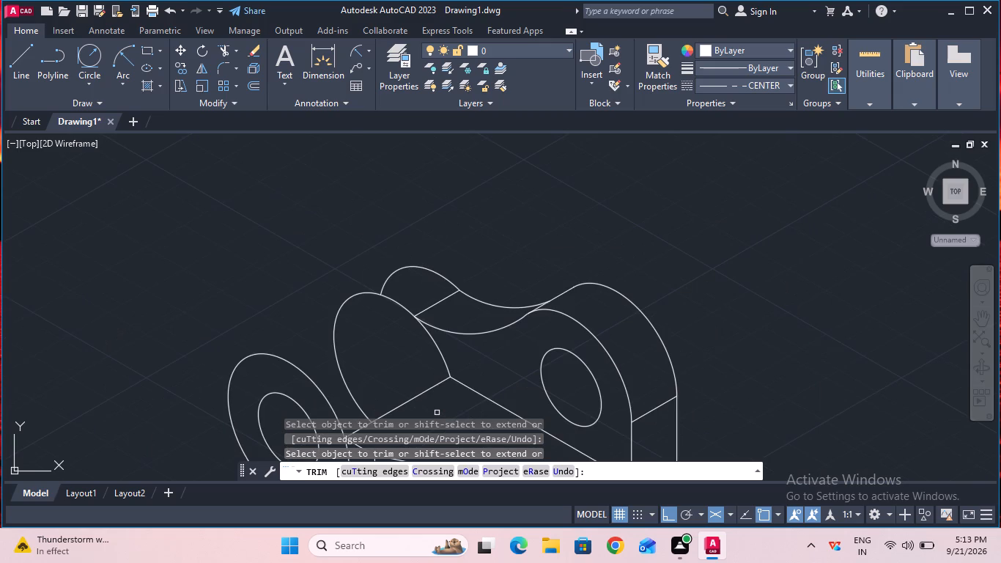
pyautogui.keyDown('ctrl'); pyautogui.scroll(-2, 437, 413); pyautogui.keyUp('ctrl')
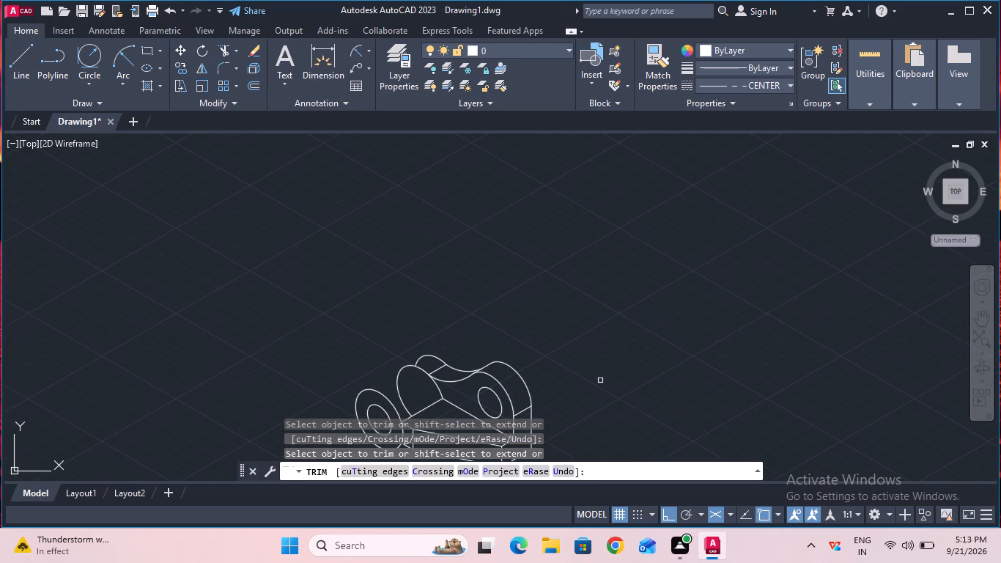
pyautogui.press('Escape')
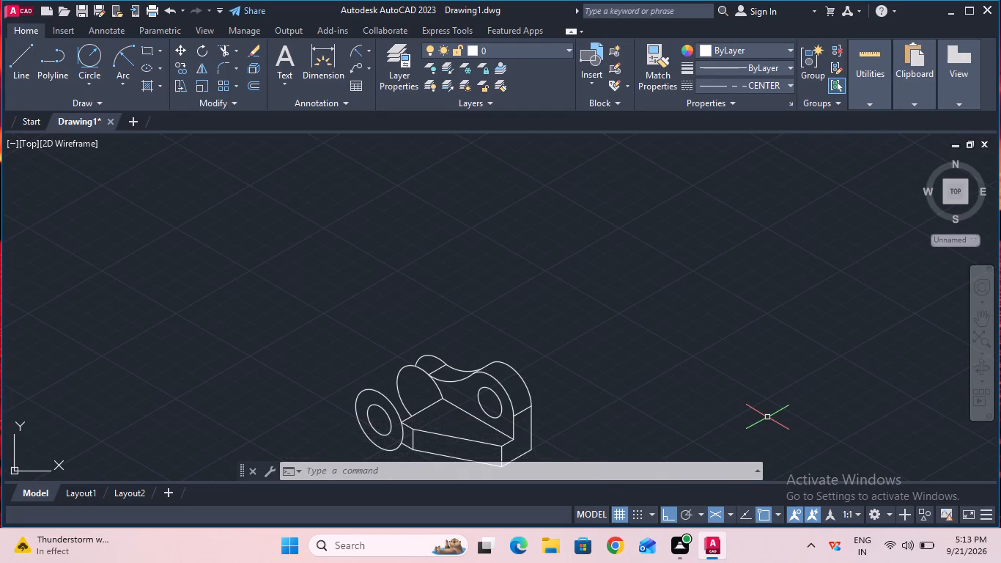
# Draw the upper outline edge along the depth axis from the front rounded end's outer isocircle to the rearmost curve.
pyautogui.click(29, 72)
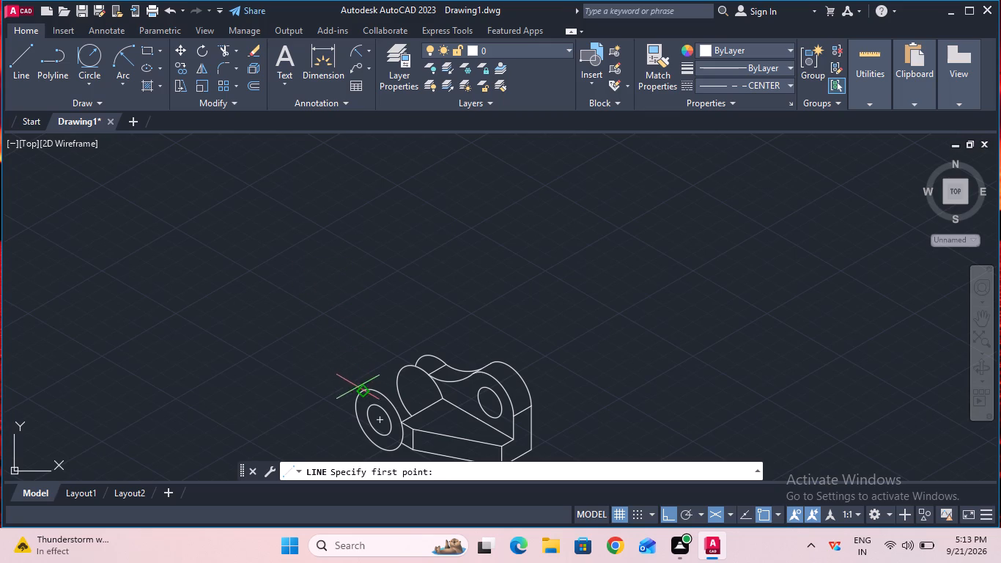
pyautogui.click(362, 392)
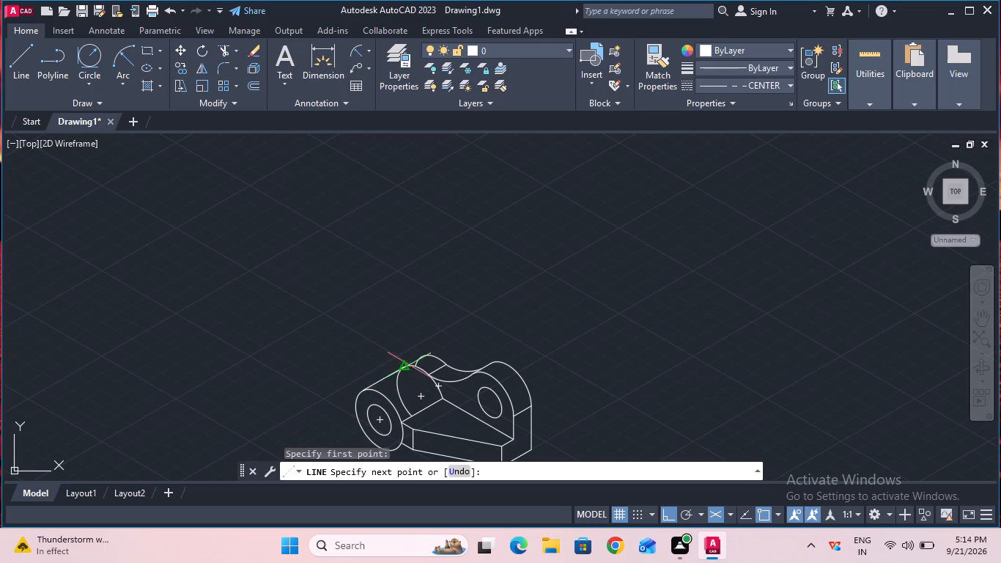
pyautogui.click(418, 359)
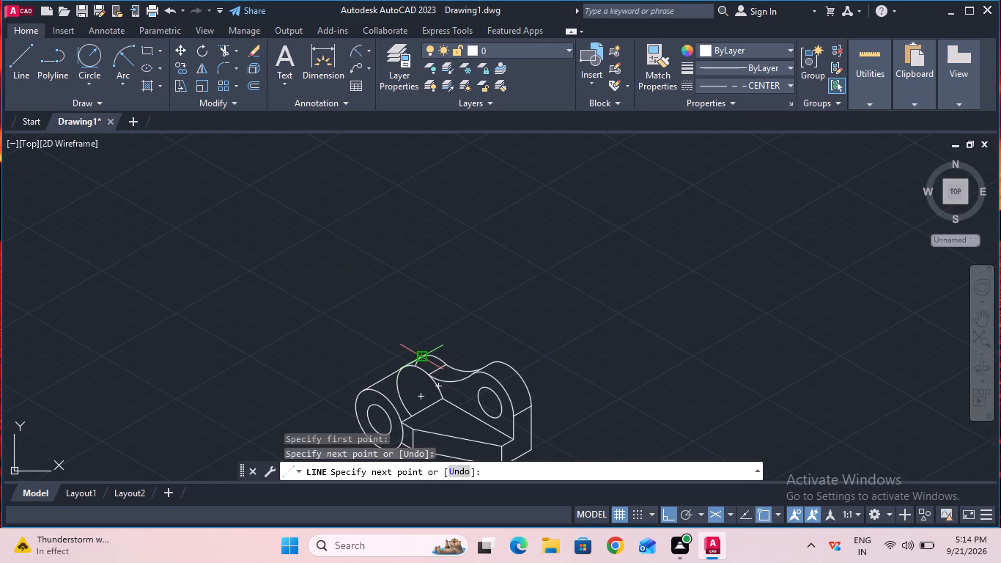
pyautogui.keyDown('ctrl'); pyautogui.scroll(2, 415, 357); pyautogui.keyUp('ctrl')
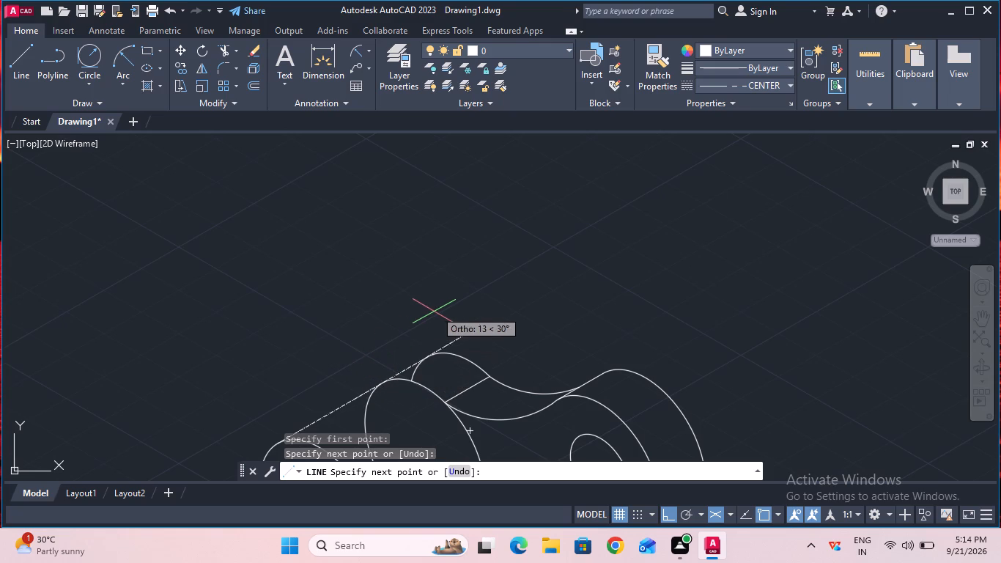
pyautogui.press('Escape')
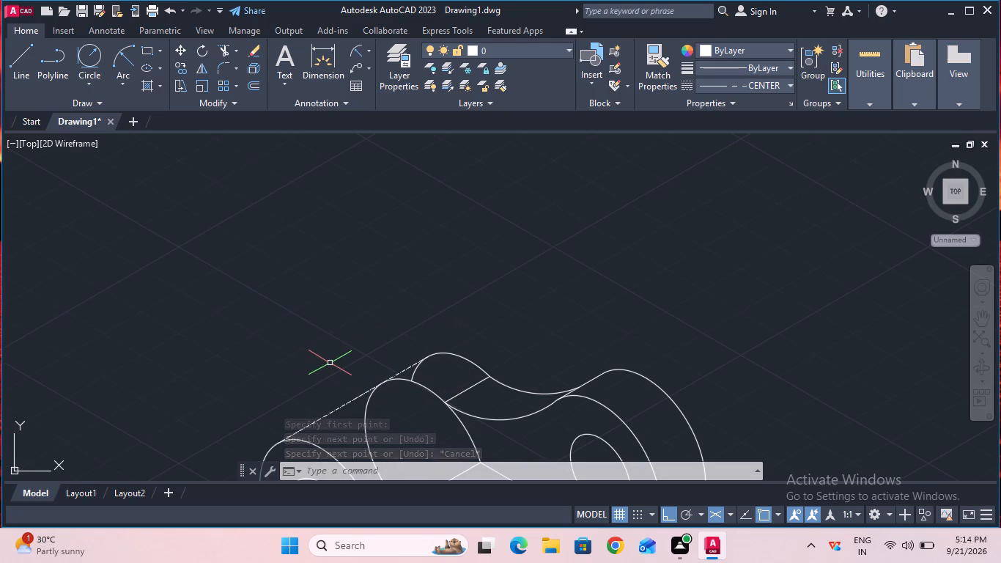
# Change the linetype of the long upper outline edge of the rounded end to ByBlock.
pyautogui.click(339, 408)
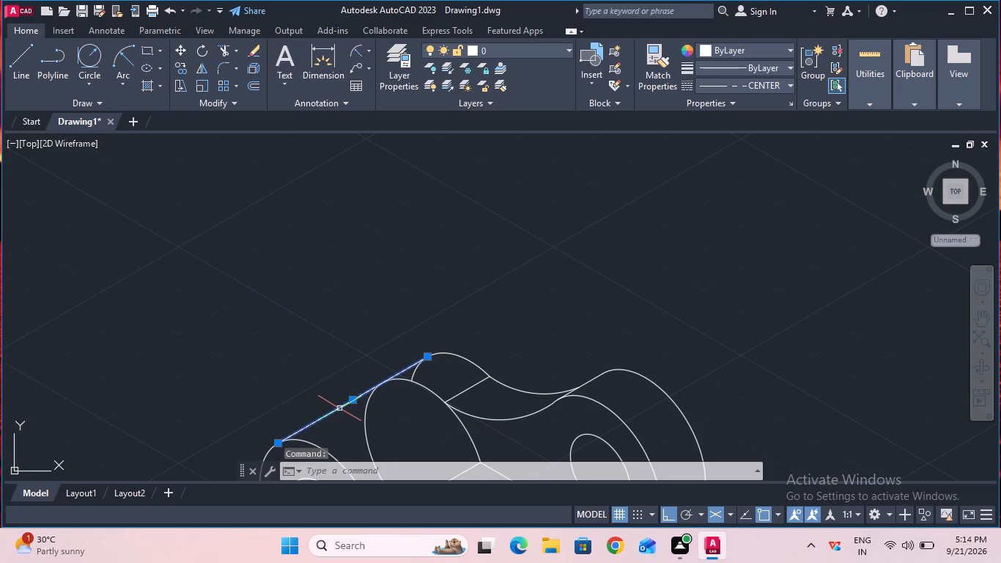
pyautogui.write('pr')
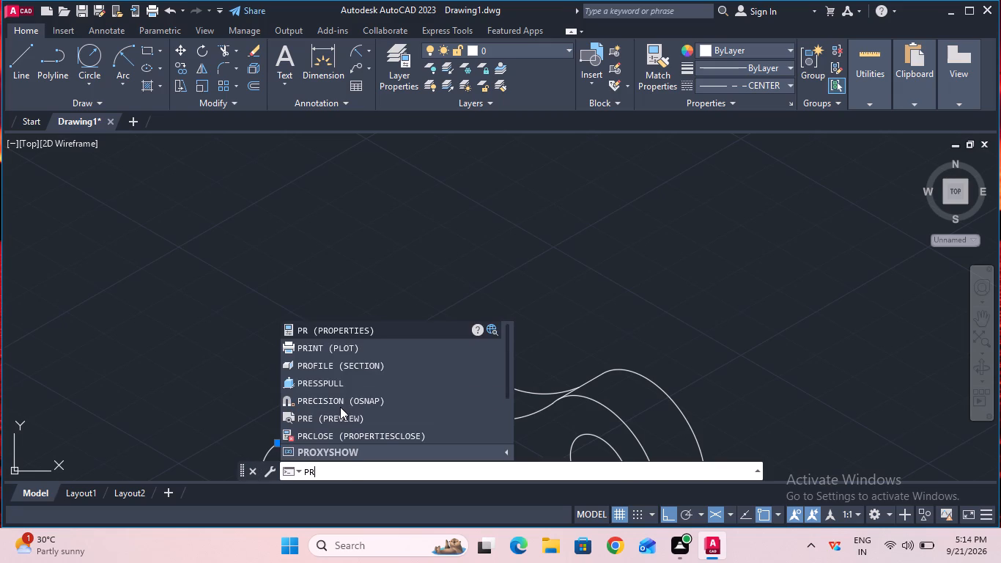
pyautogui.click(377, 335)
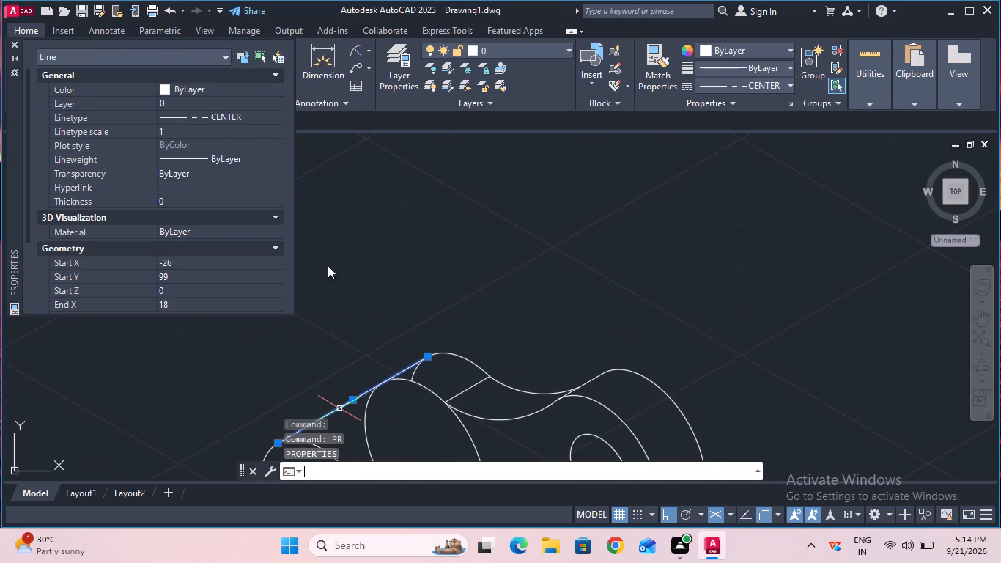
pyautogui.click(226, 117)
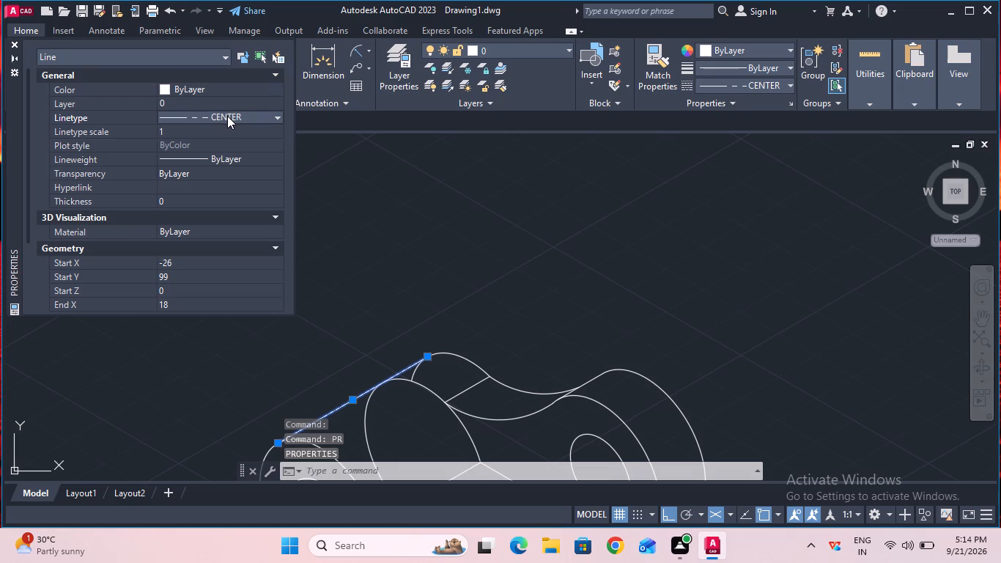
pyautogui.click(227, 116)
pyautogui.click(240, 144)
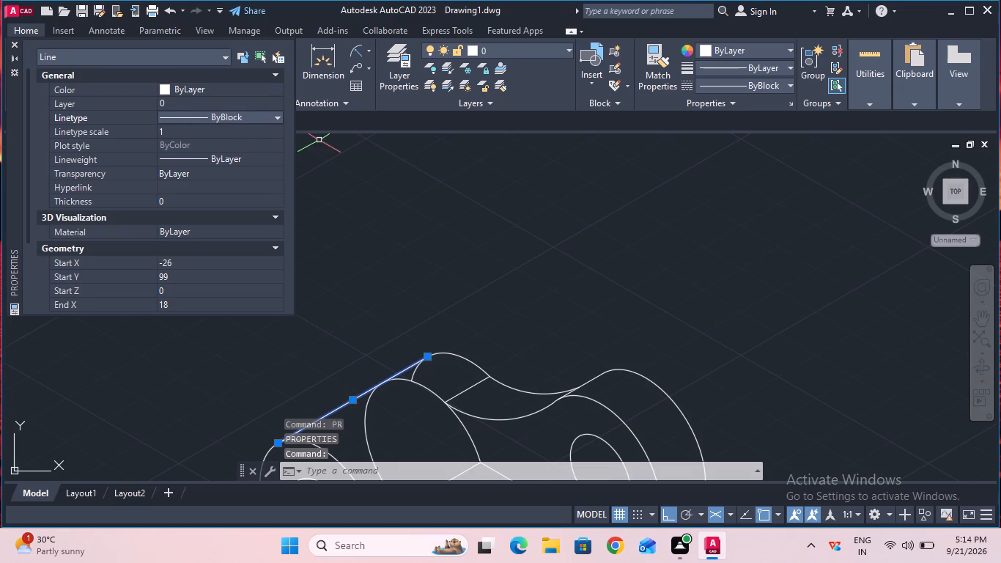
pyautogui.click(12, 41)
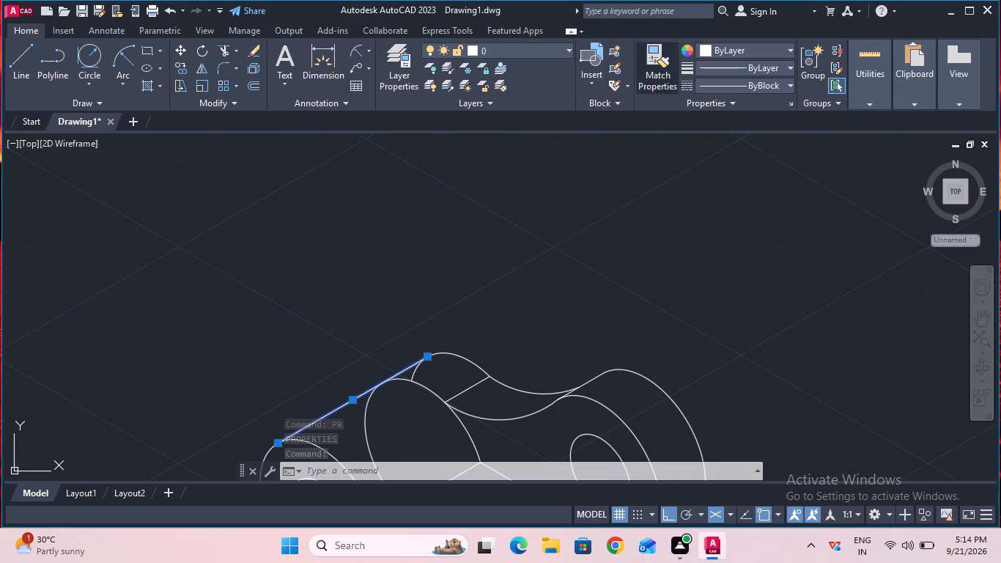
pyautogui.press('Escape')
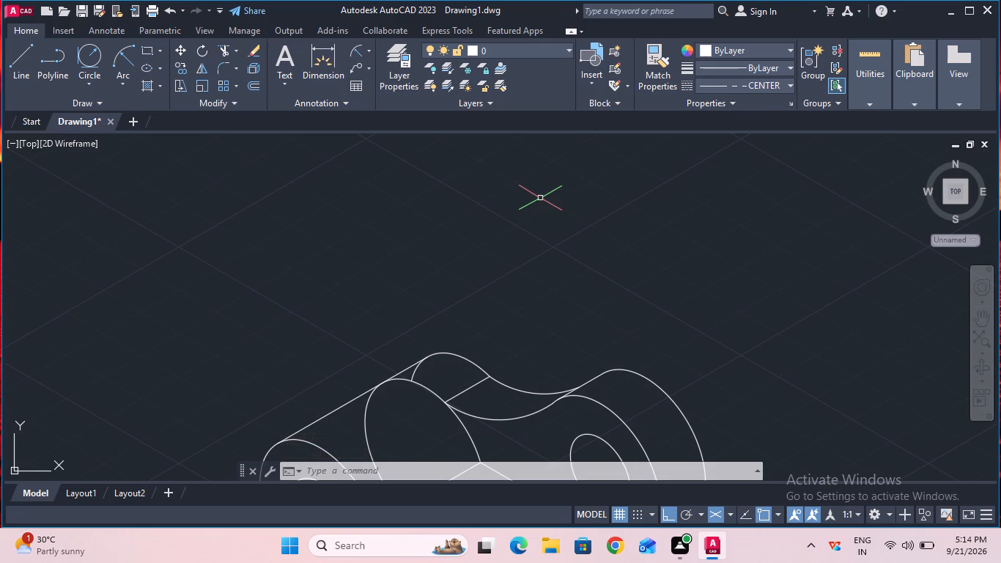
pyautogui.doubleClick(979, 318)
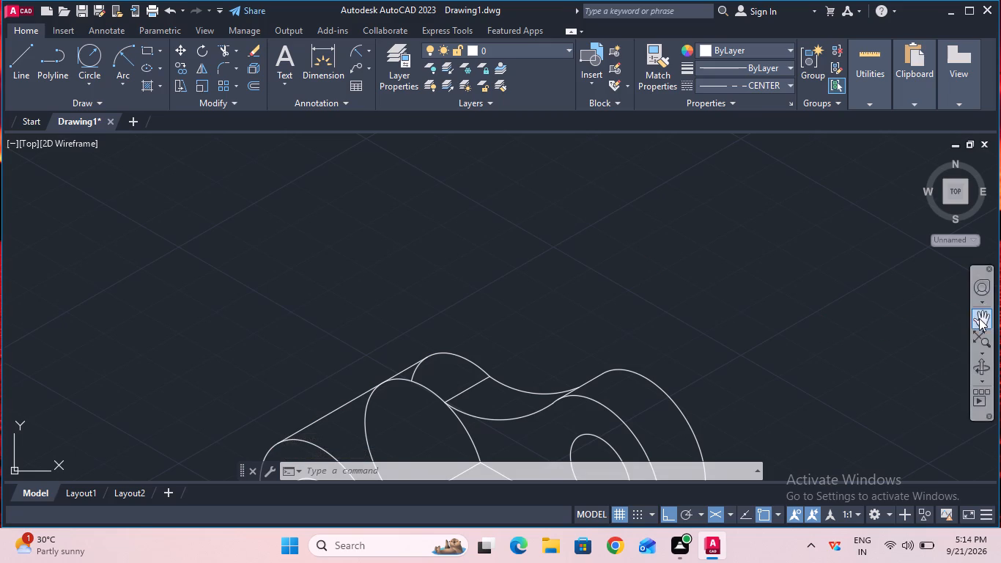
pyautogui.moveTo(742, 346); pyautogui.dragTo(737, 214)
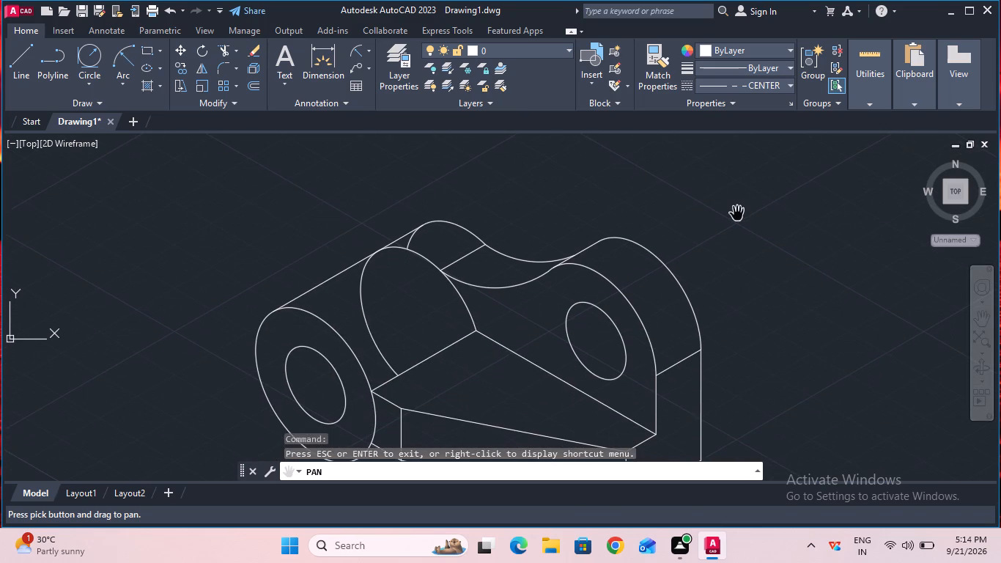
# Trim the hidden lower and upper portions of the isocircle between the front rounded end and the connecting arc.
pyautogui.press('Escape')
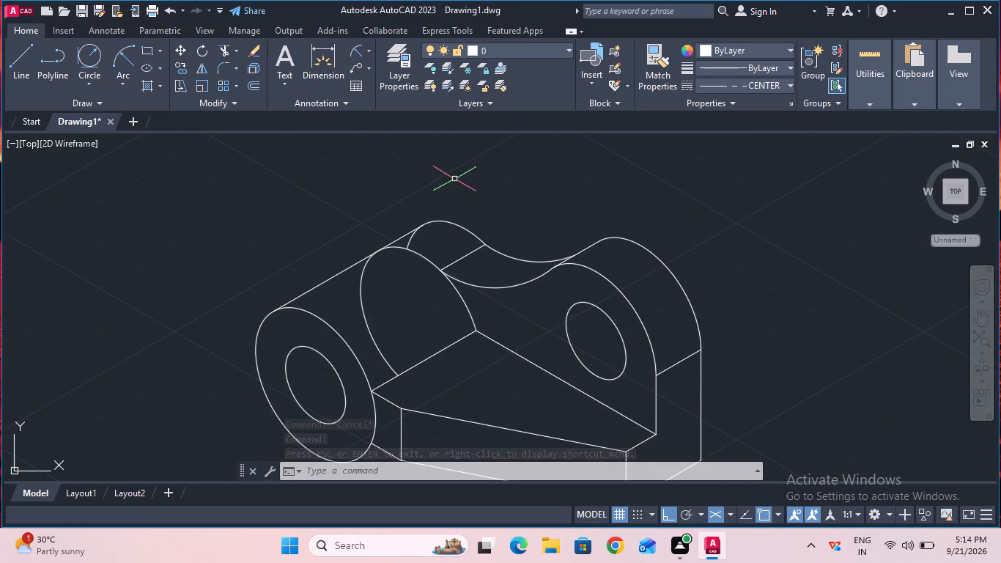
pyautogui.click(223, 49)
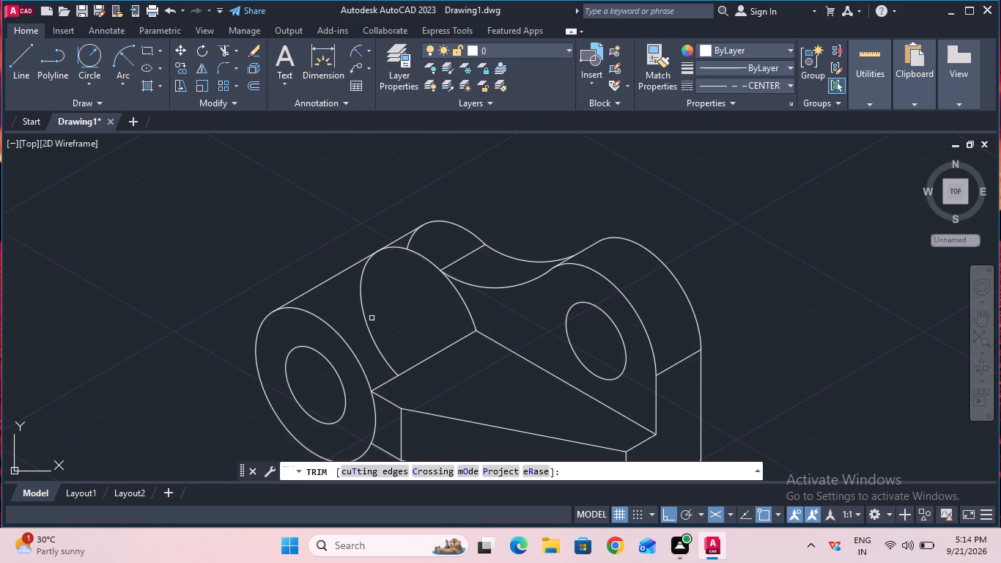
pyautogui.click(366, 318)
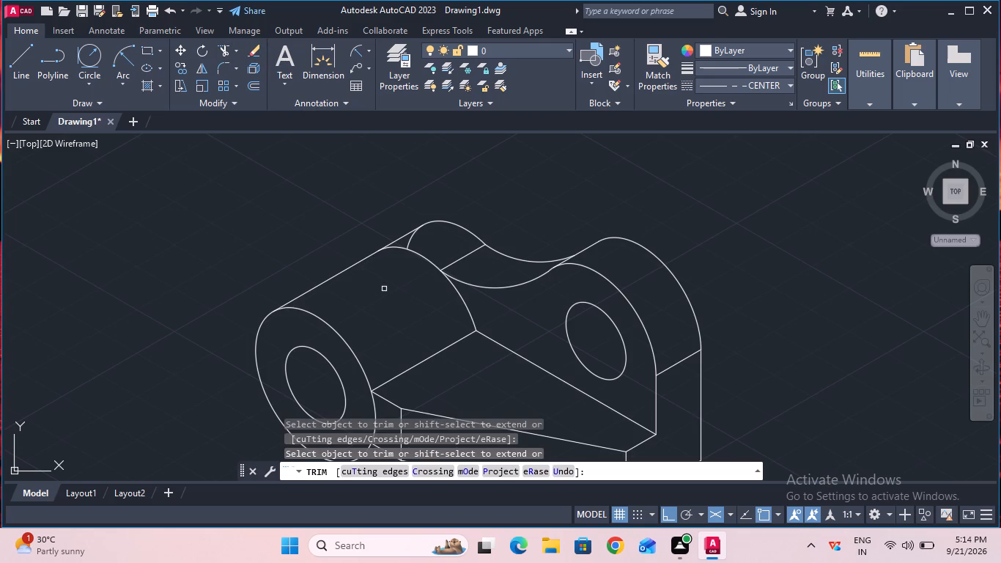
pyautogui.click(408, 246)
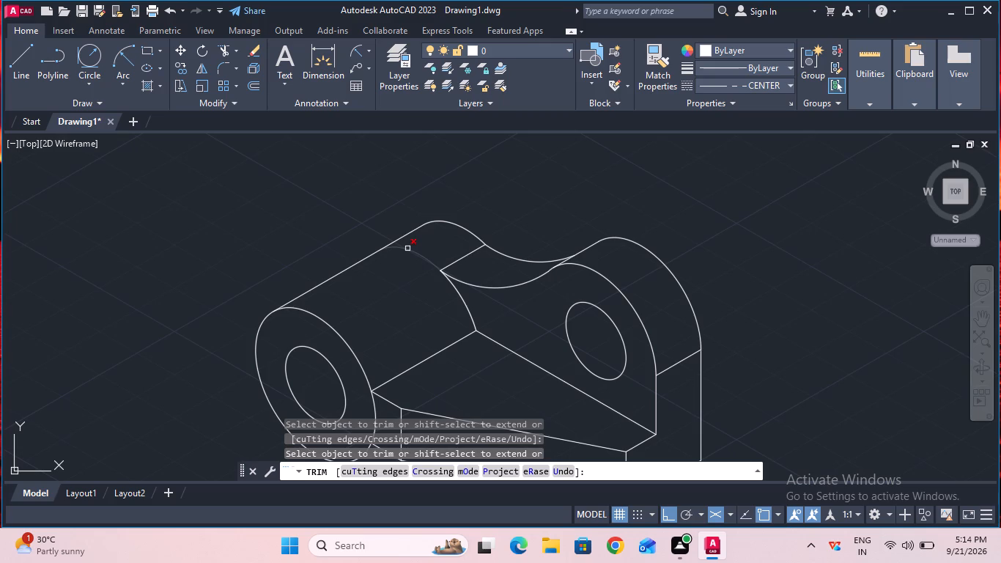
pyautogui.click(407, 249)
pyautogui.keyDown('ctrl'); pyautogui.scroll(-2, 572, 224); pyautogui.keyUp('ctrl')
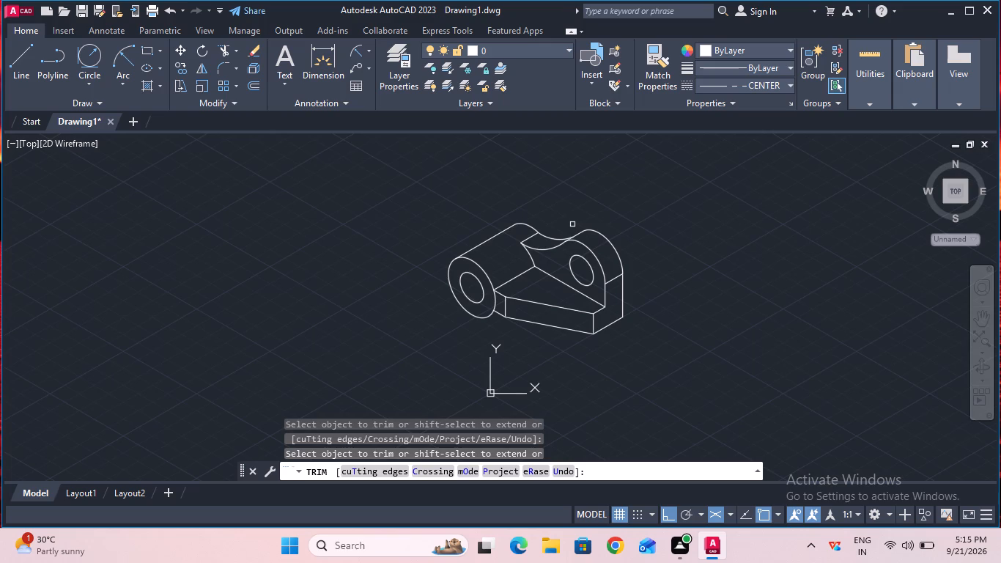
pyautogui.press('Escape')
# Select all of the part's linework and run Join on it.
pyautogui.doubleClick(375, 172)
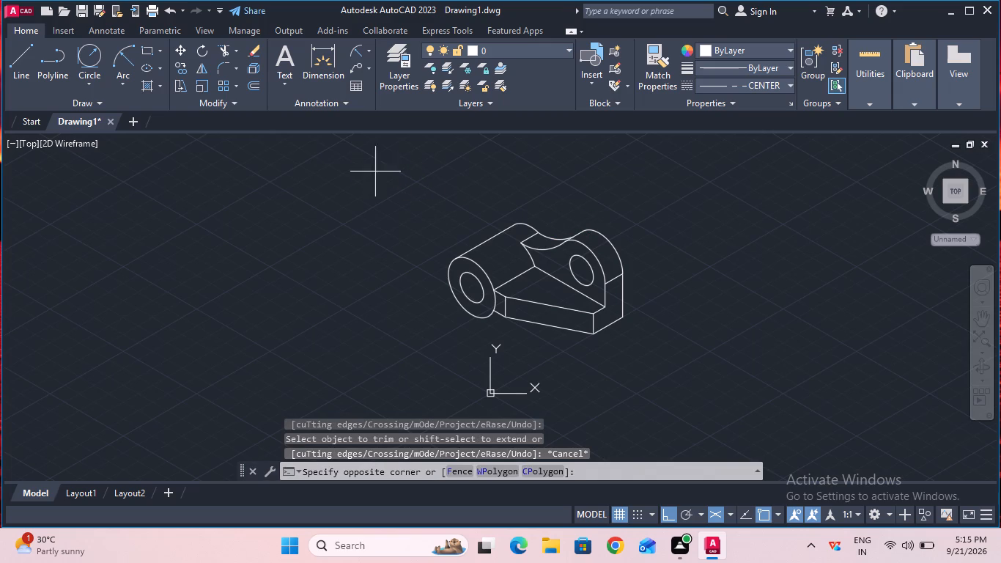
pyautogui.click(700, 360)
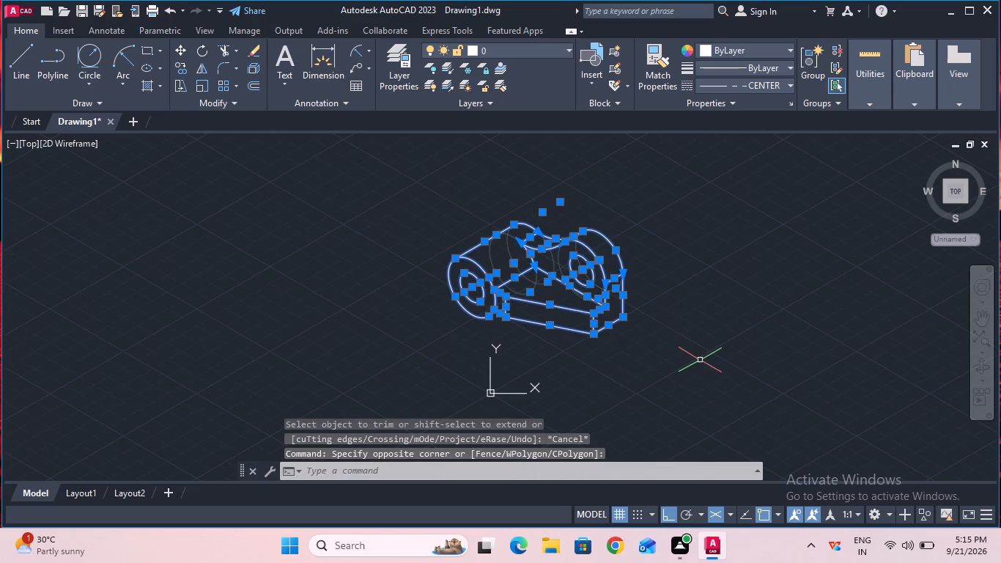
pyautogui.write('join')
pyautogui.click(417, 447)
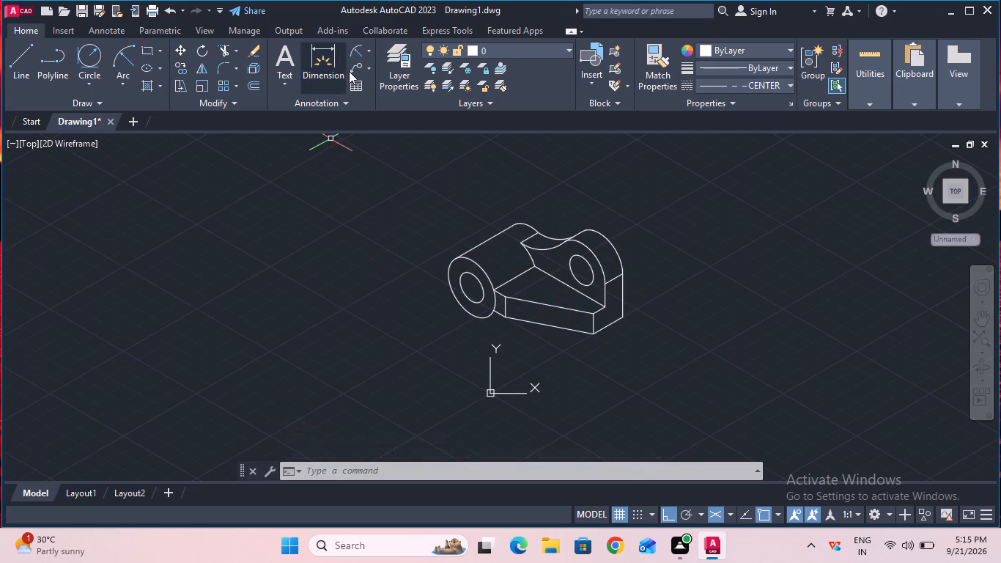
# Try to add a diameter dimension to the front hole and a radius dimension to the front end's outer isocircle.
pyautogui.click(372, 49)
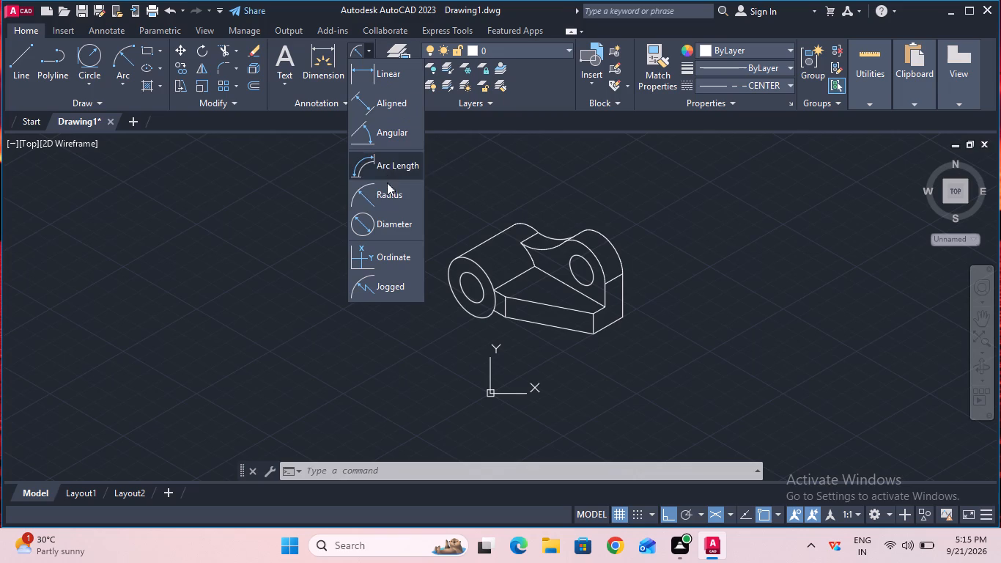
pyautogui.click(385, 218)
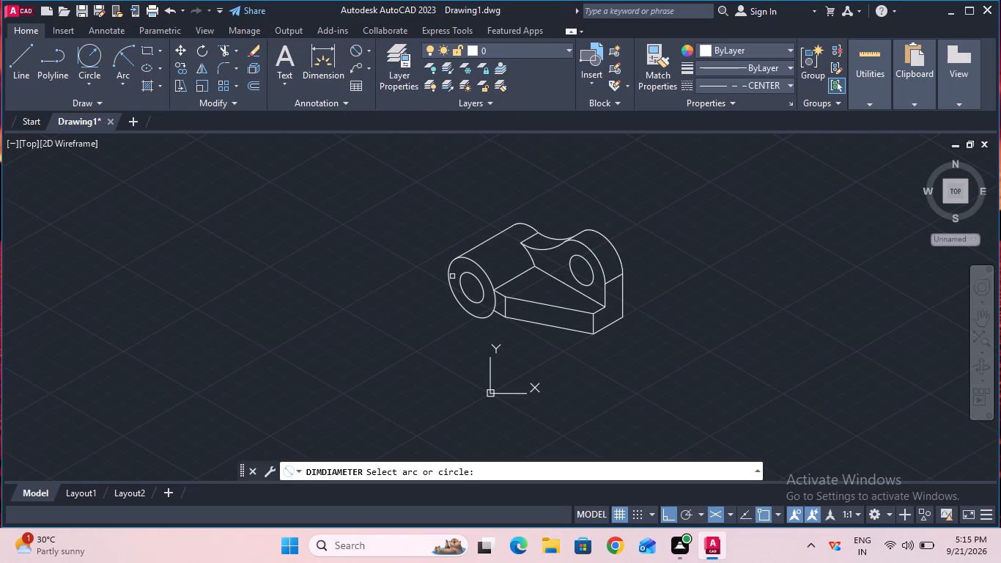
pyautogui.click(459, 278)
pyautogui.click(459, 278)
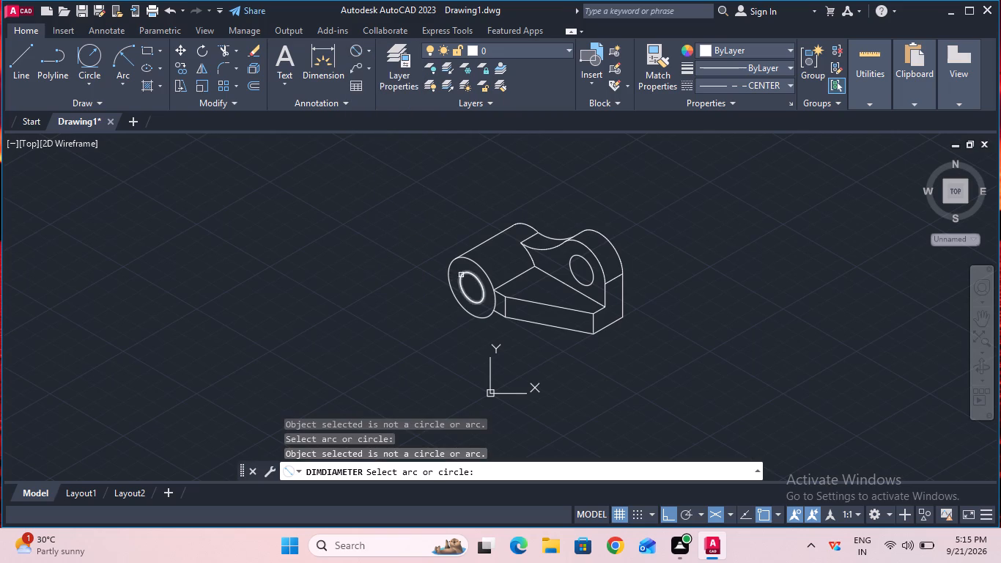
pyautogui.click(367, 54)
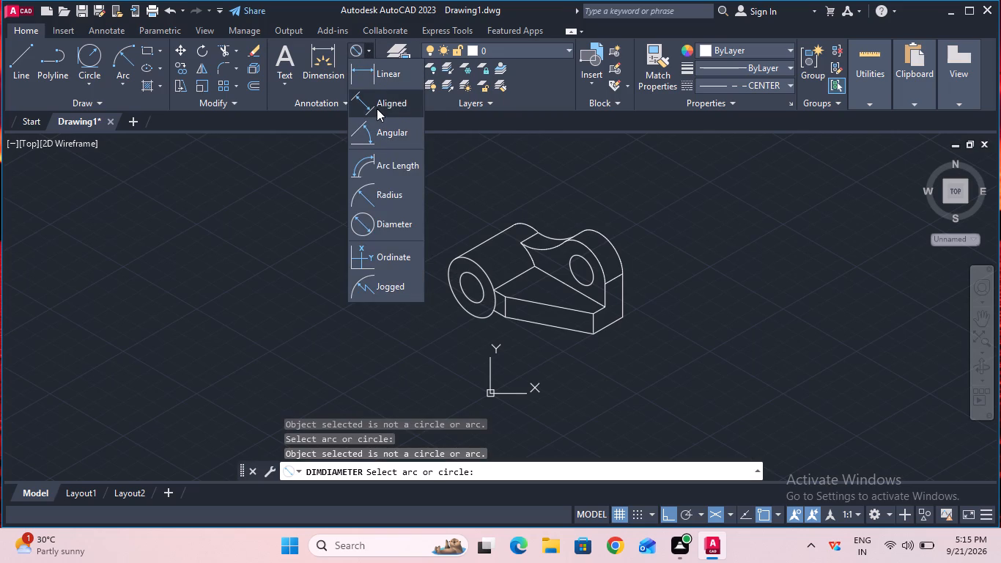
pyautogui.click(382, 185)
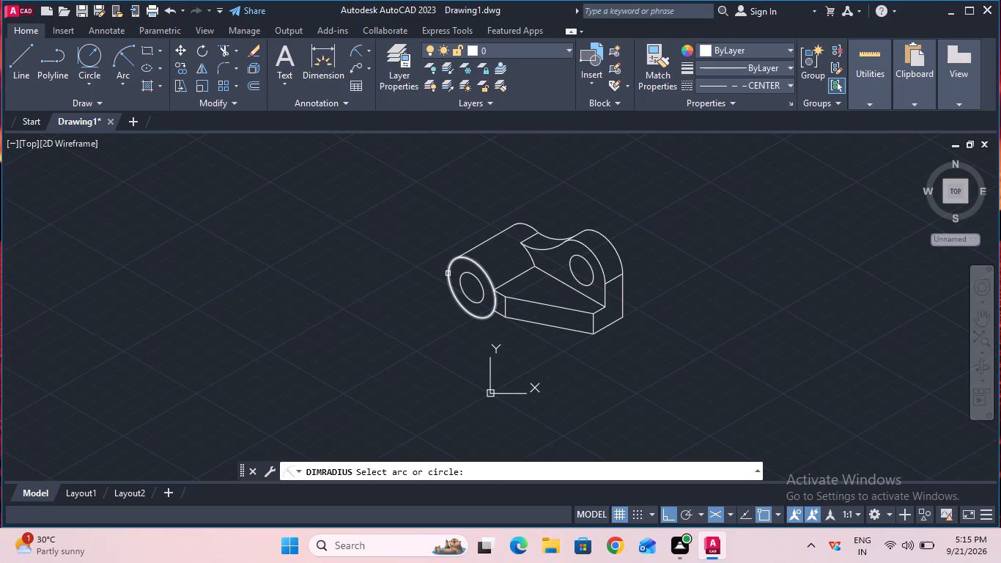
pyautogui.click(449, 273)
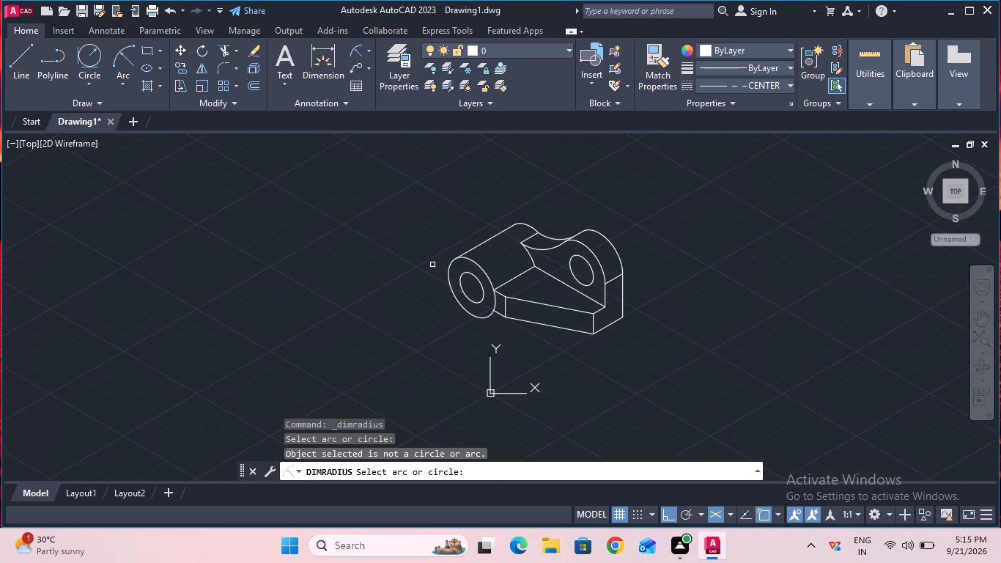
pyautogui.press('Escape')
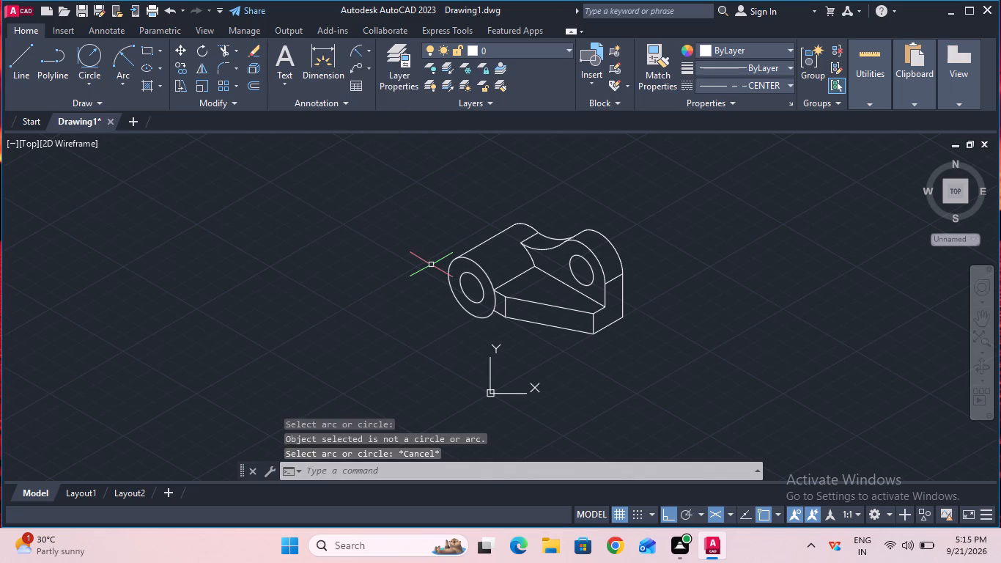
# Add an aligned dimension for the height of the slanted front face, measured between its upper and lower edges near mid-length.
pyautogui.click(367, 47)
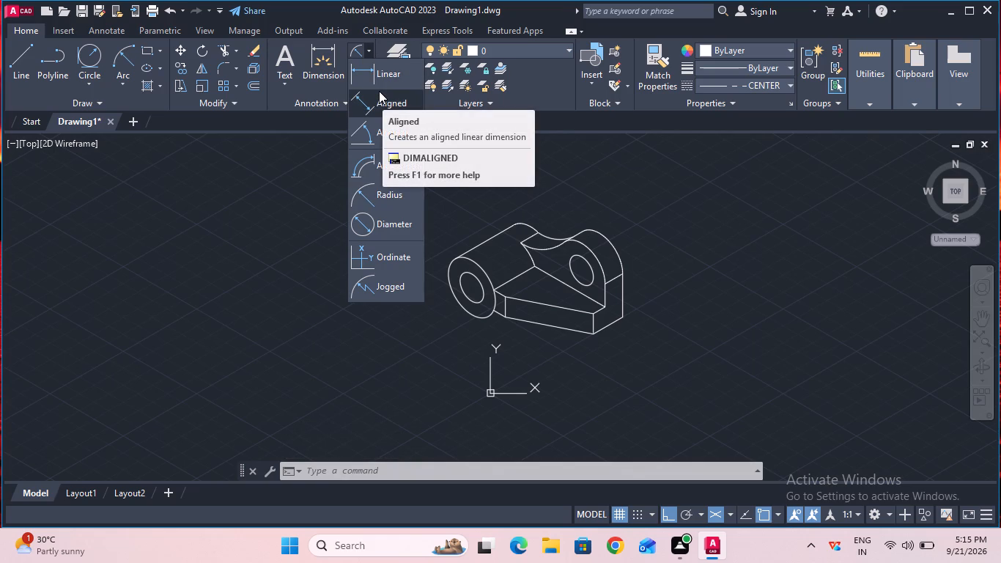
pyautogui.click(380, 100)
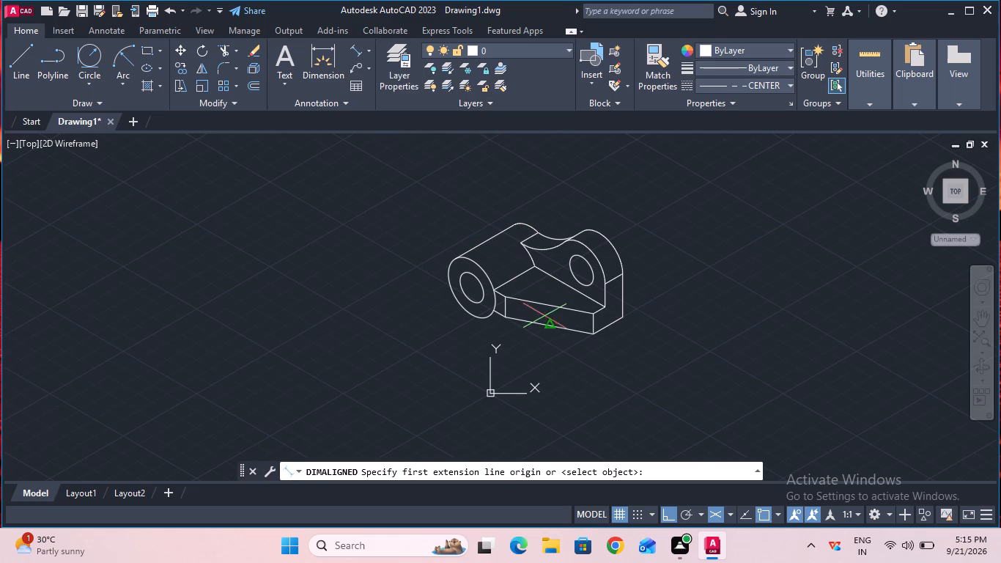
pyautogui.click(550, 303)
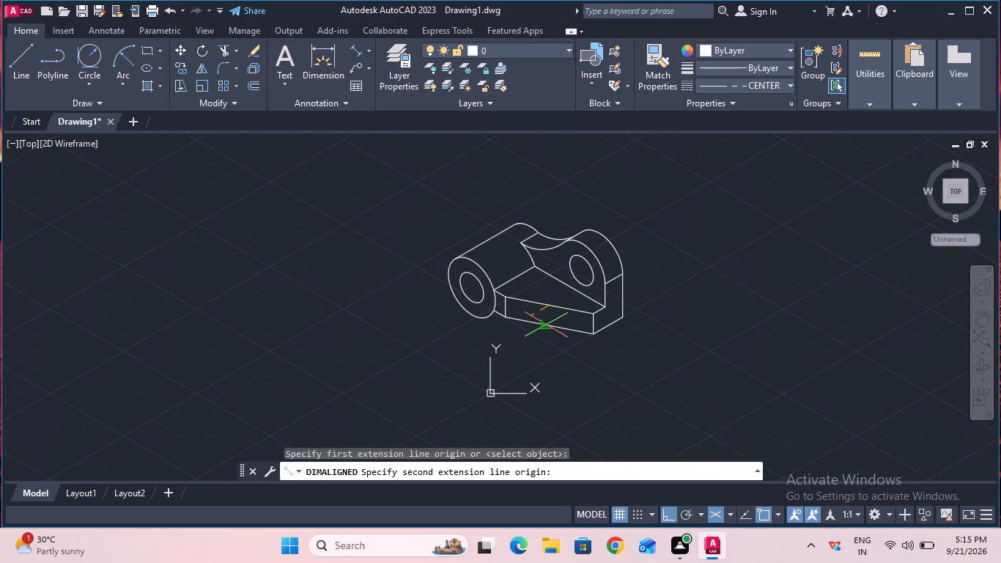
pyautogui.click(546, 326)
pyautogui.click(534, 342)
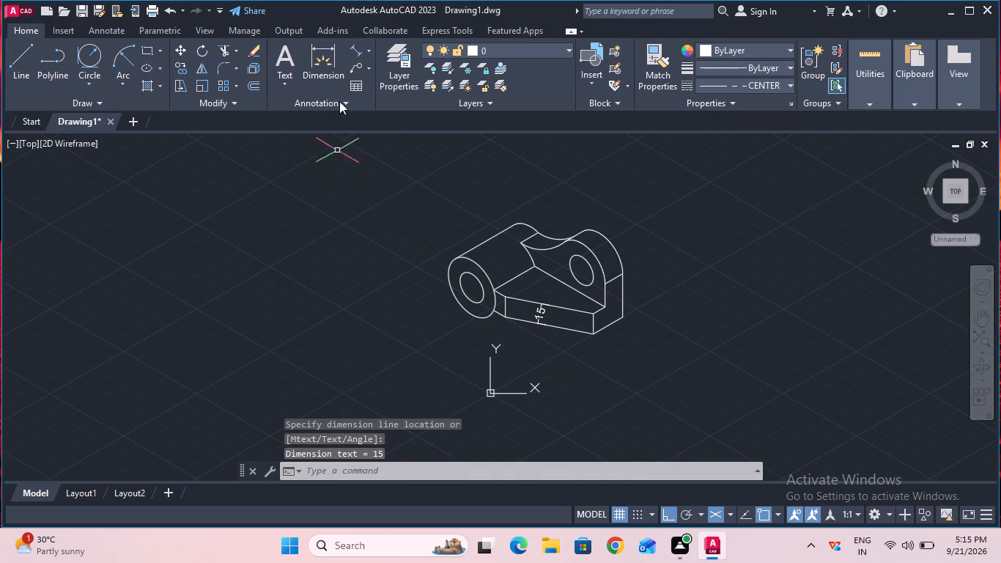
# Add an aligned dimension for the base's bottom depth edge, placed just below and outside the part.
pyautogui.click(358, 52)
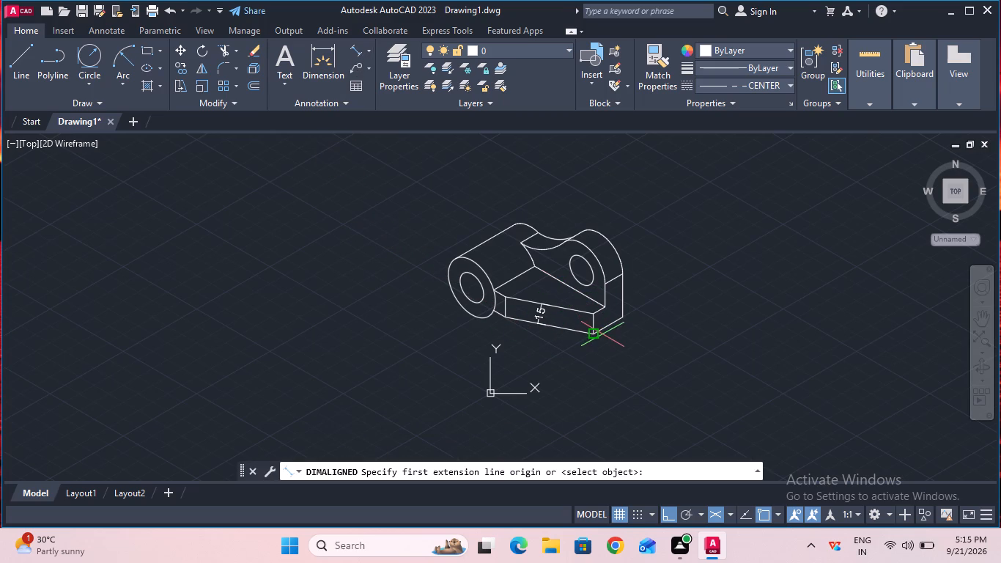
pyautogui.click(596, 335)
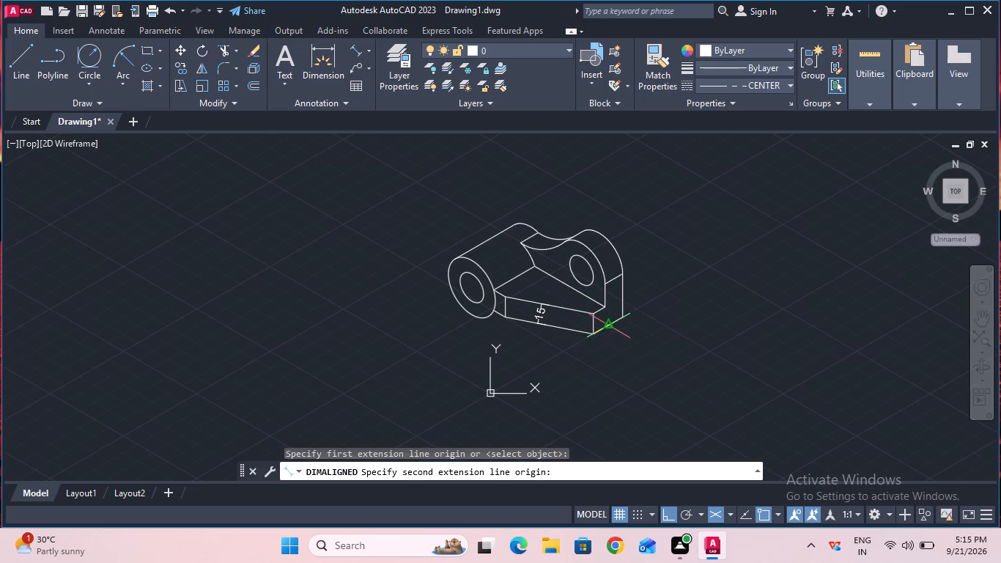
pyautogui.click(617, 319)
pyautogui.click(638, 336)
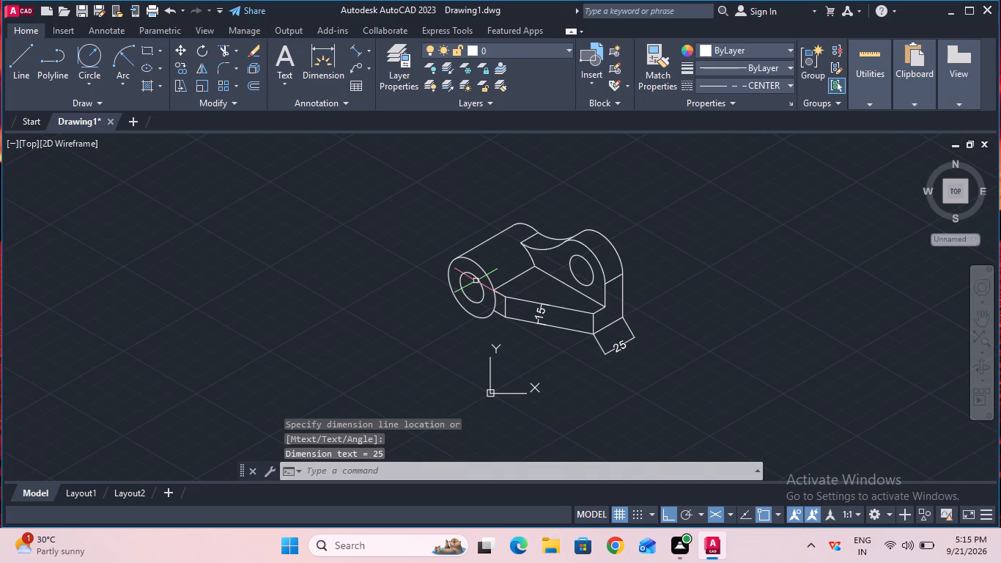
# Add an aligned dimension for the rear vertical edge below the holed rounded end, placed outside the part.
pyautogui.click(353, 54)
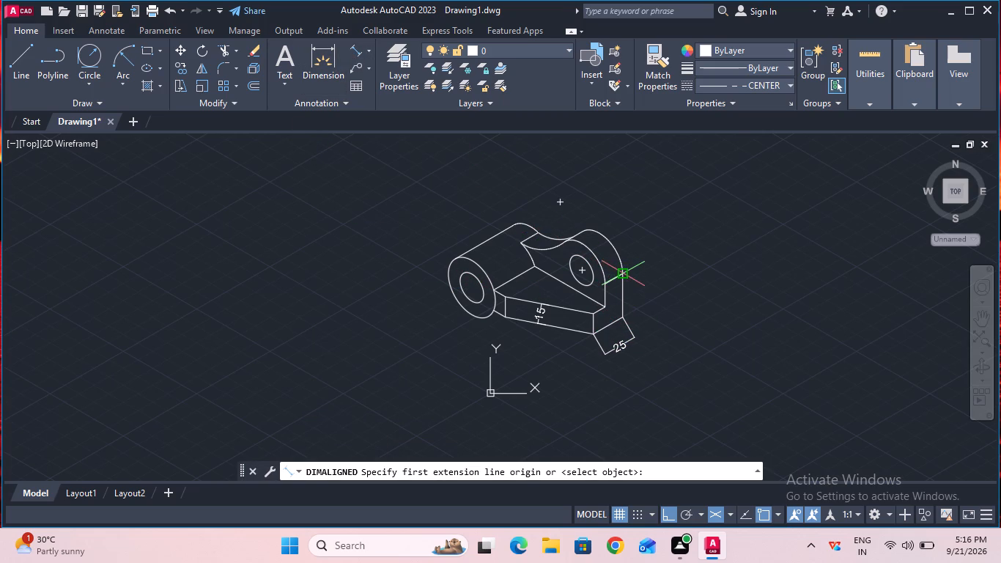
pyautogui.click(620, 278)
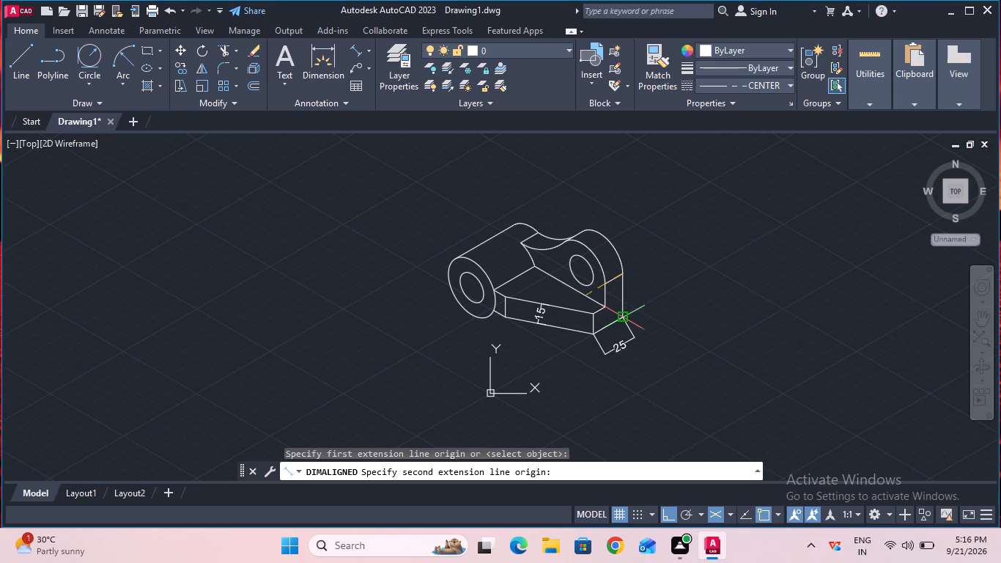
pyautogui.click(619, 319)
pyautogui.click(651, 325)
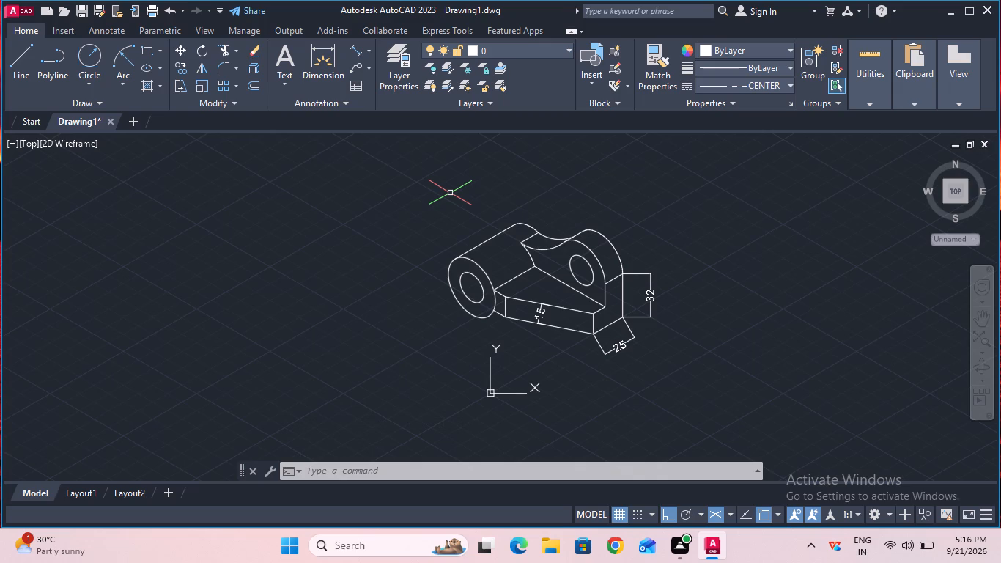
# Add an aligned dimension for the thickness of the holed rounded end, placed above its curved outline.
pyautogui.click(360, 52)
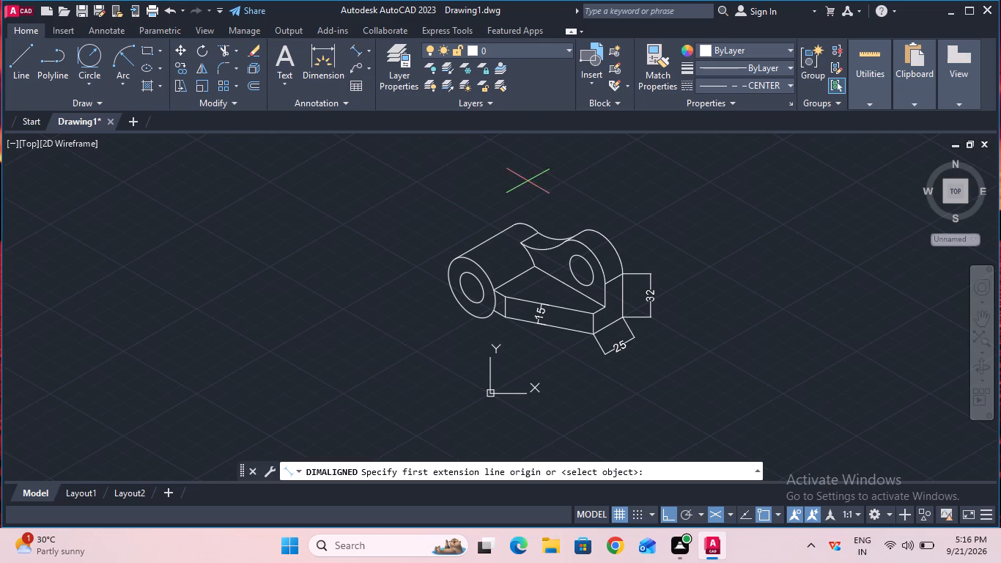
pyautogui.click(605, 283)
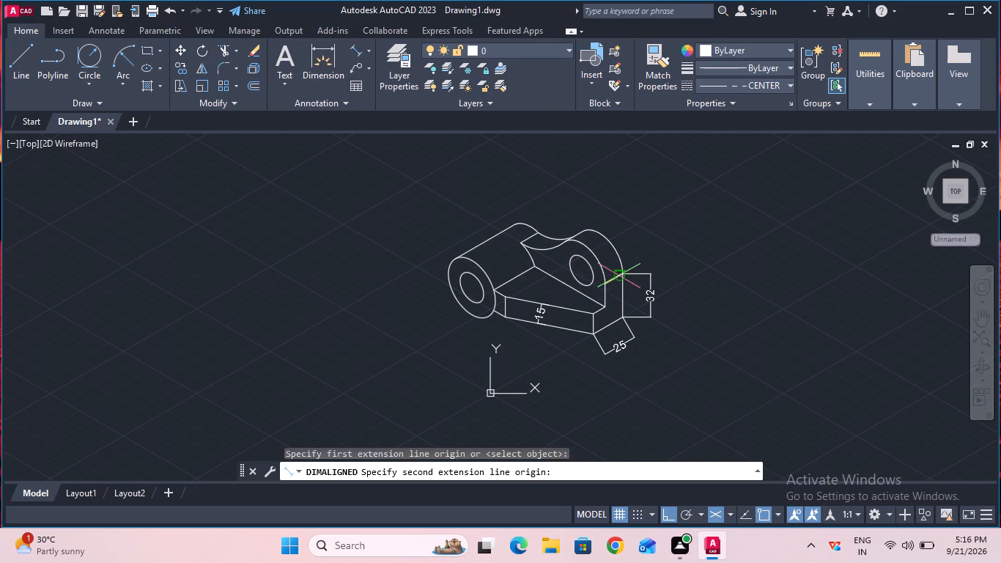
pyautogui.click(624, 276)
pyautogui.click(606, 207)
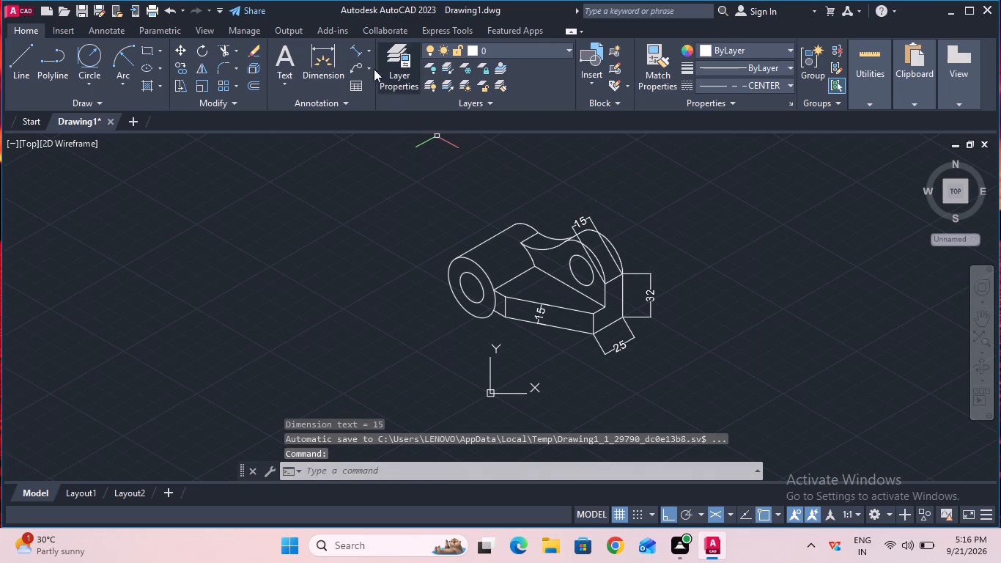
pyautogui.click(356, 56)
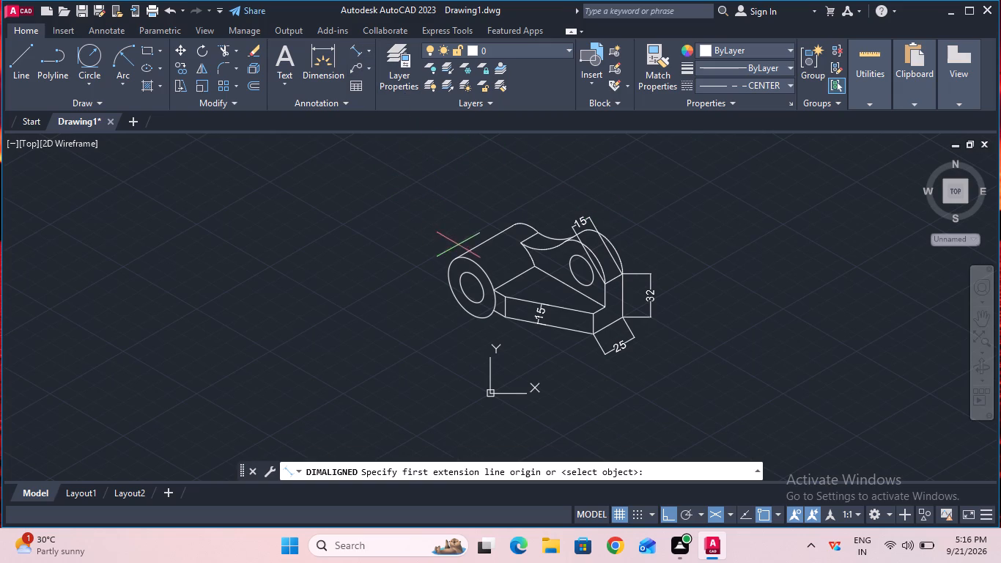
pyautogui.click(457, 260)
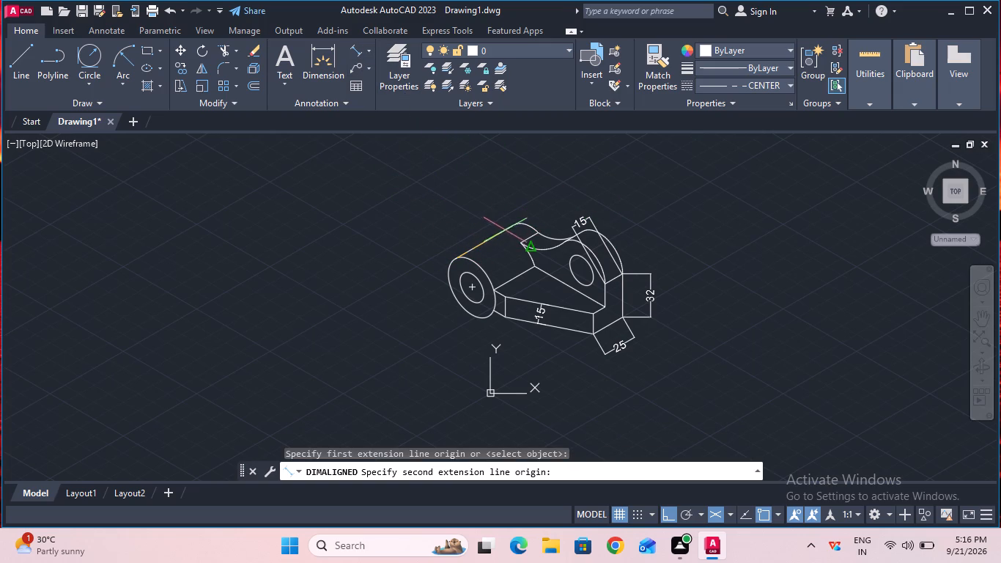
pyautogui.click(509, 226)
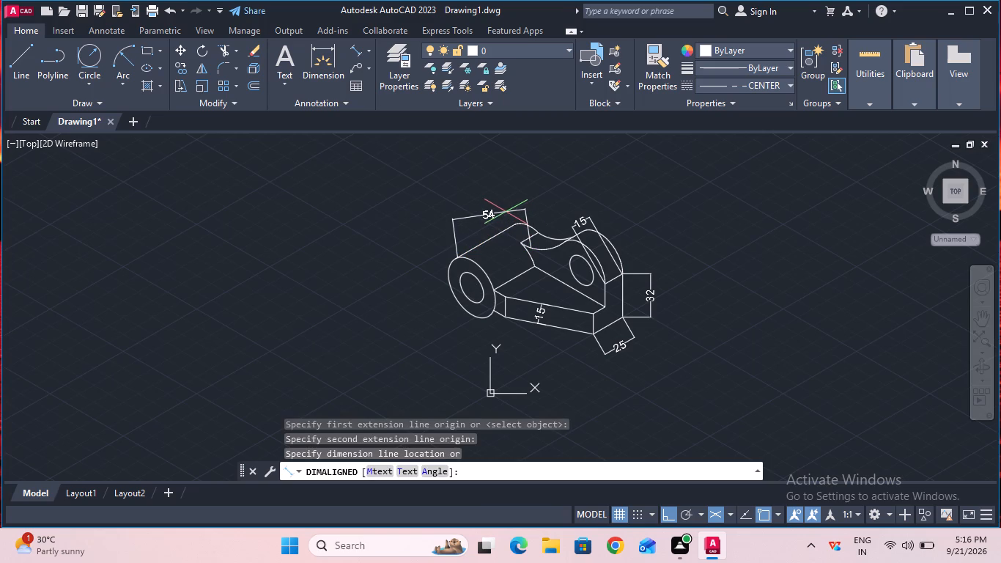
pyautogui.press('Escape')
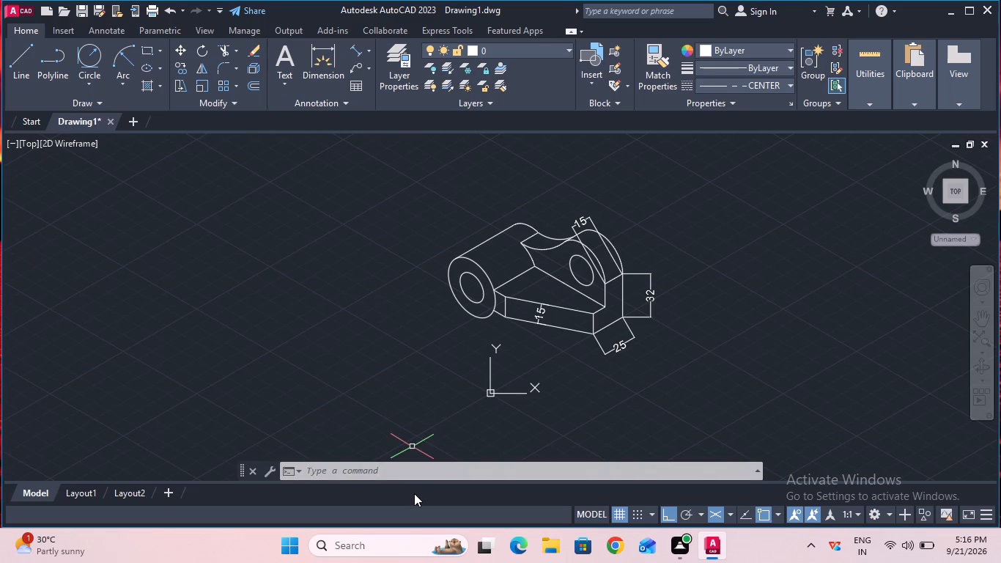
# Turn off log file recording with the LOGFILEOFF command.
pyautogui.click(412, 472)
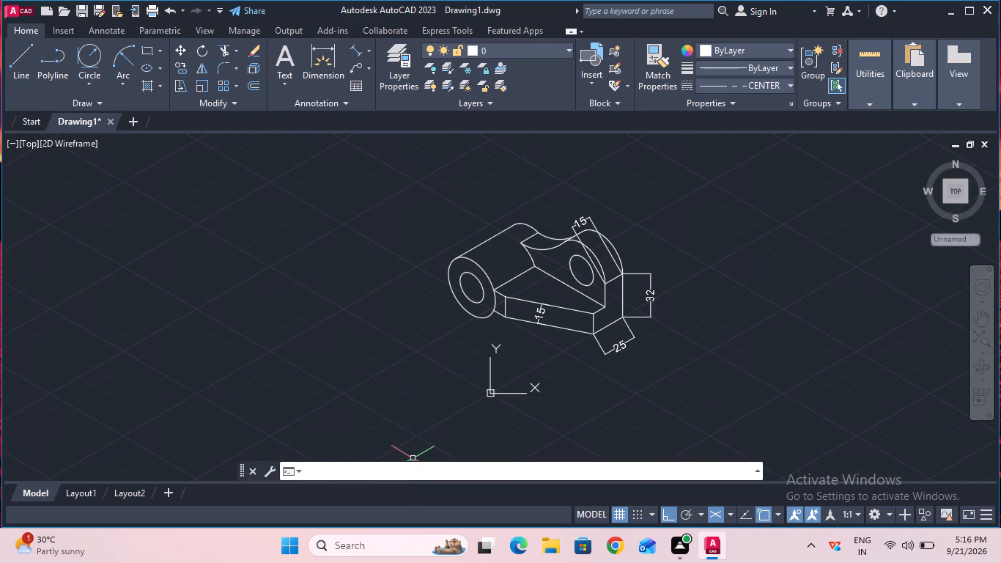
pyautogui.write('lo')
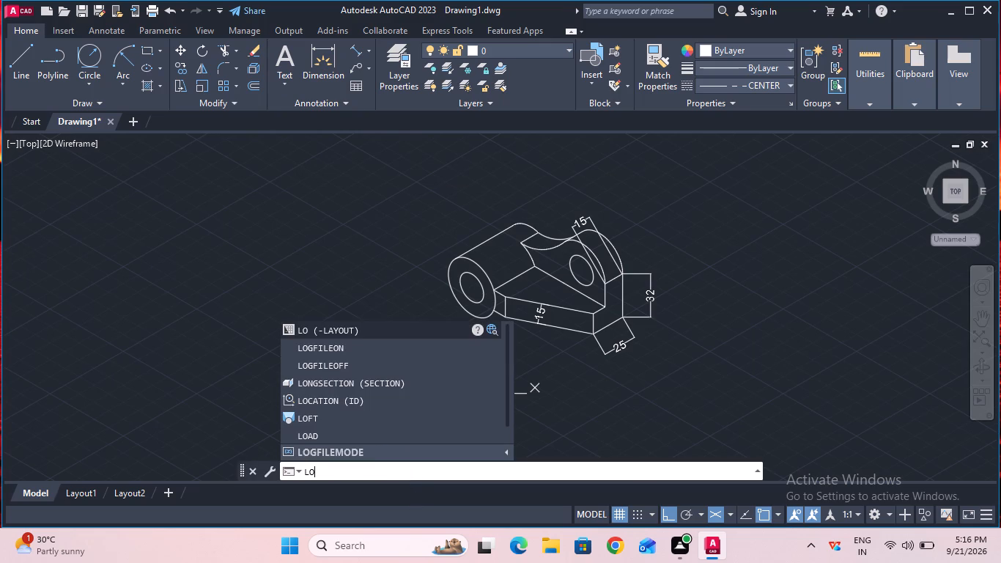
pyautogui.click(367, 364)
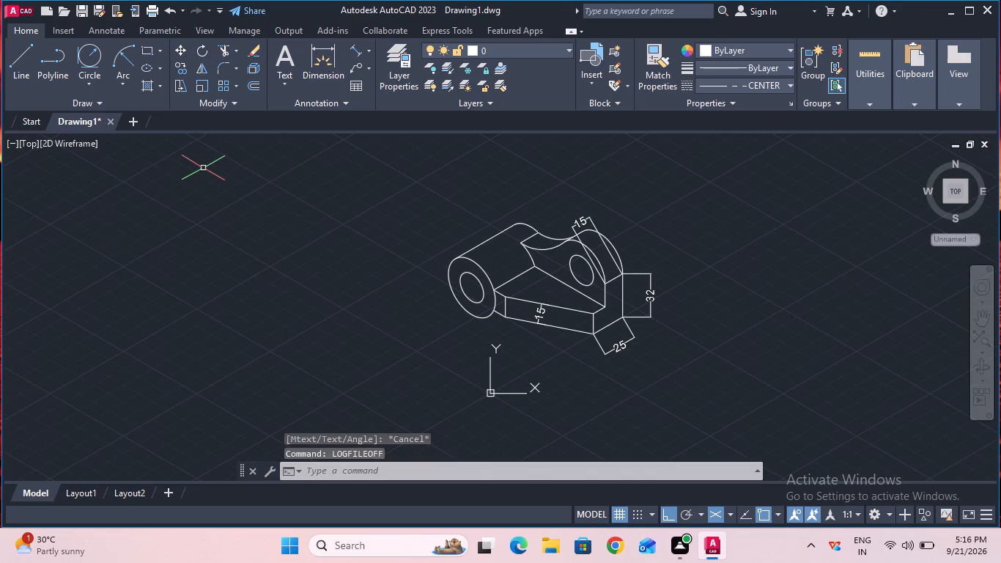
# Save the drawing in the Documents folder under the file name Anchor Bracket as an AutoCAD 2018 drawing.
pyautogui.click(78, 9)
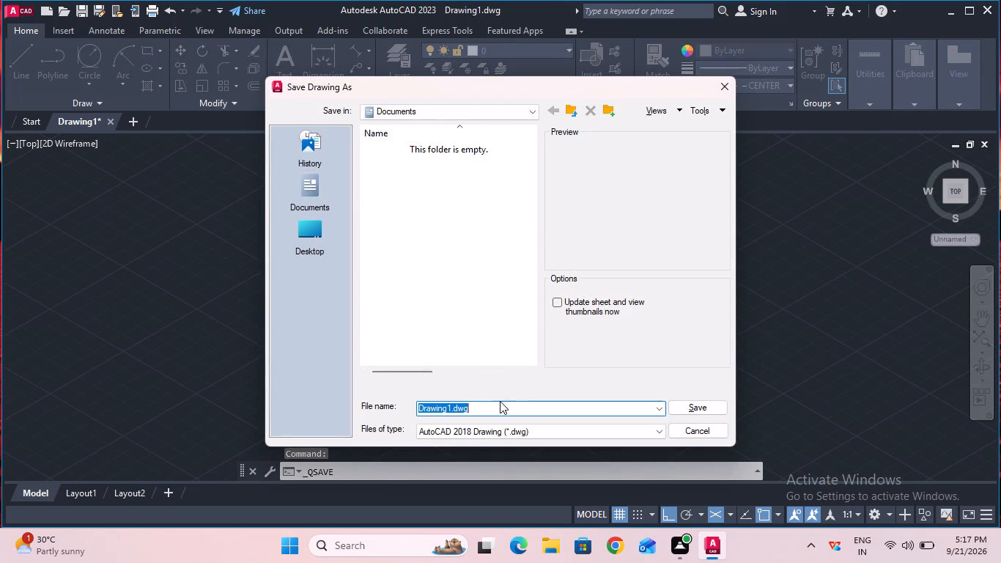
pyautogui.press('BackSpace')
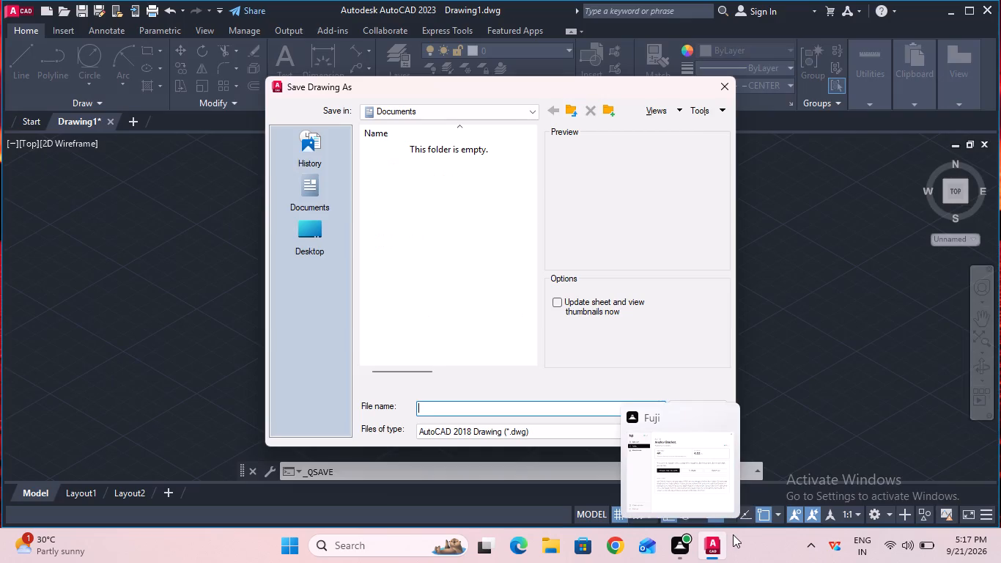
pyautogui.click(567, 409)
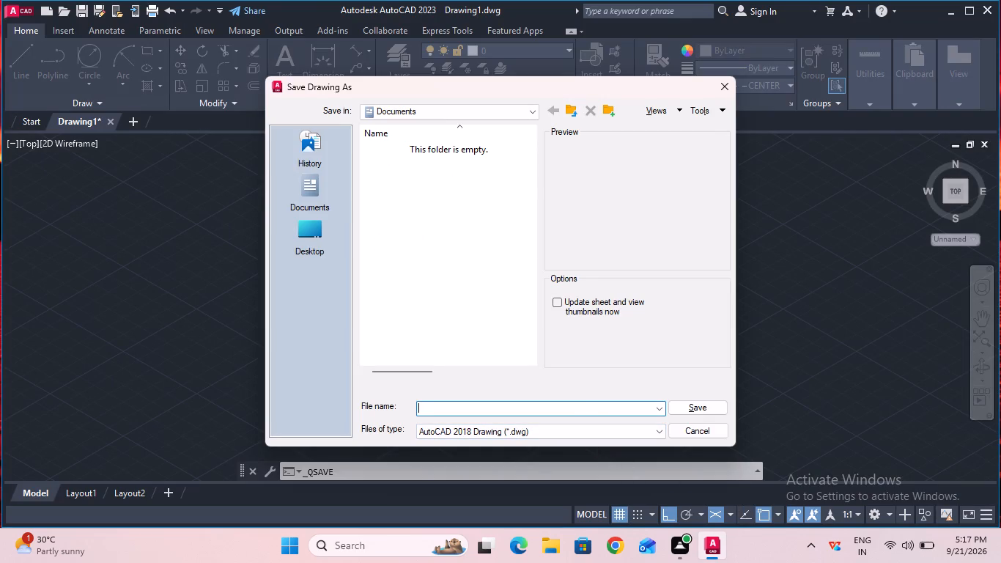
pyautogui.press('a')
pyautogui.write('nchor')
pyautogui.press('space')
pyautogui.press('b')
pyautogui.write('racket')
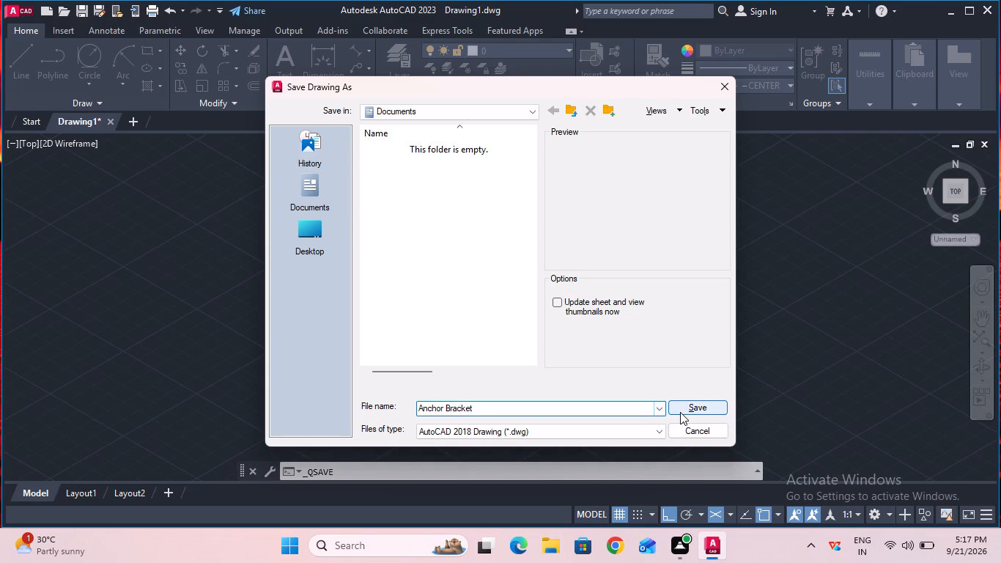
pyautogui.click(680, 412)
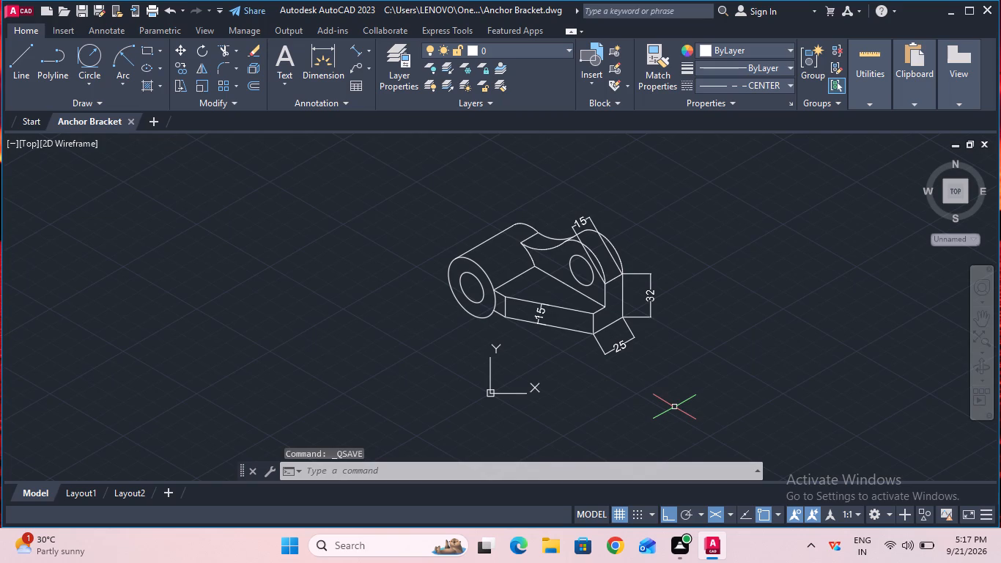
# Set up the plot on ISO A4 (297 x 210 mm) paper, centred, with a window enclosing the whole dimensioned part as plot area.
pyautogui.click(155, 12)
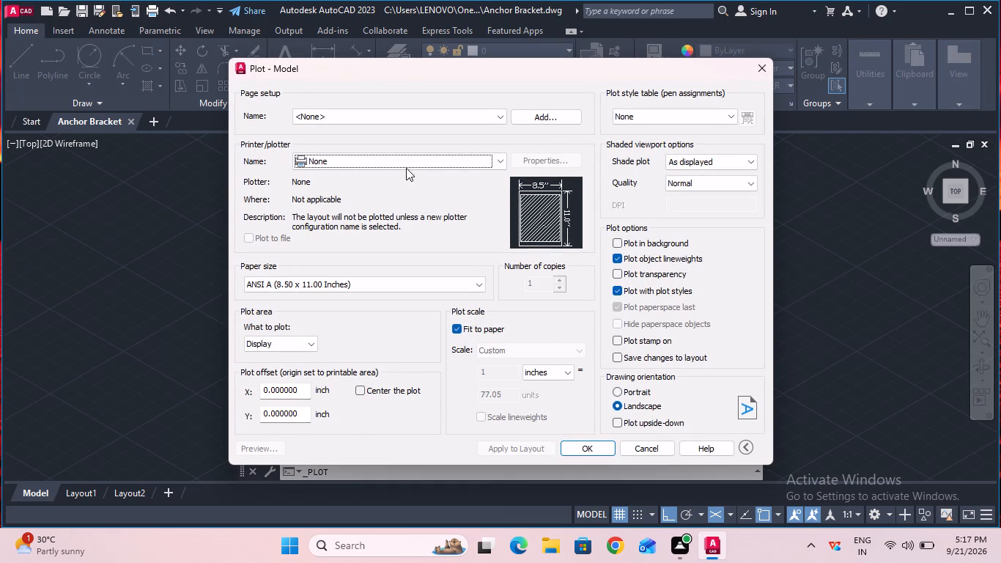
pyautogui.click(320, 280)
pyautogui.click(358, 183)
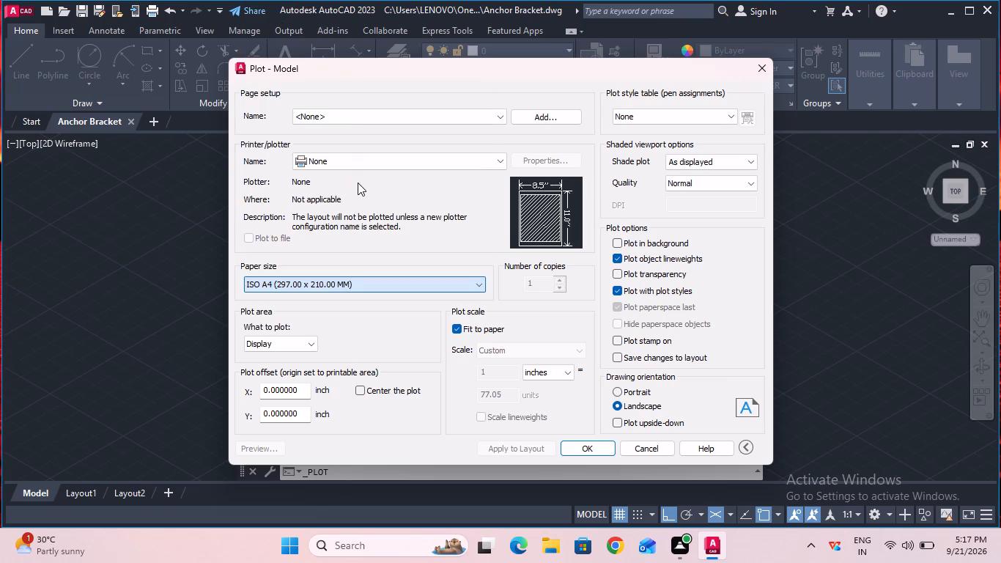
pyautogui.click(359, 391)
pyautogui.click(308, 347)
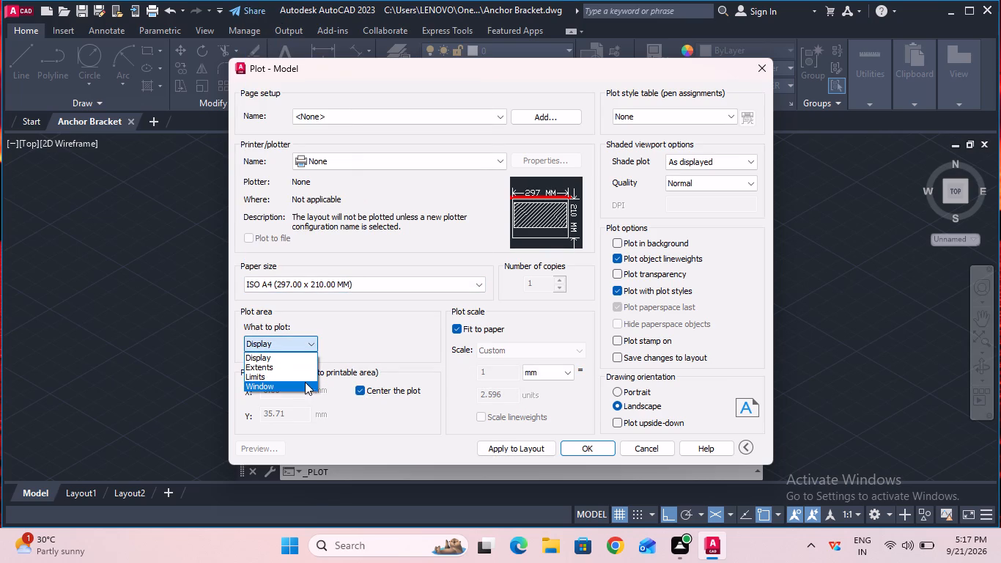
pyautogui.click(305, 384)
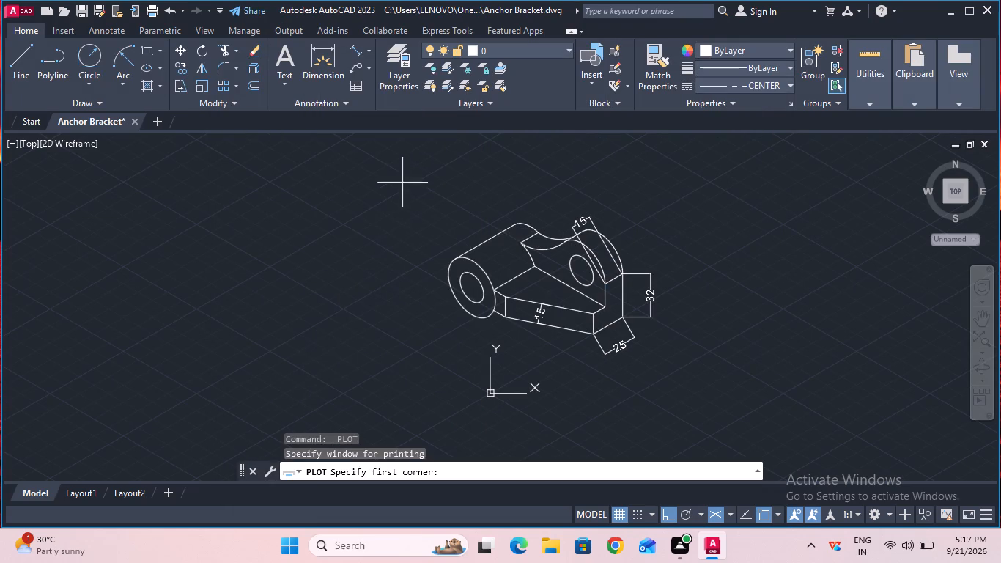
pyautogui.click(405, 159)
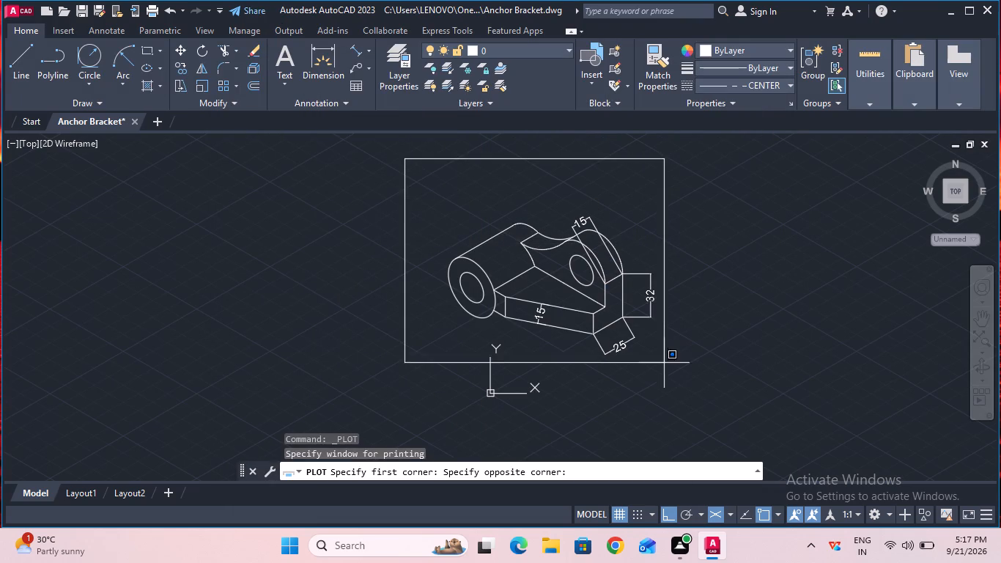
pyautogui.click(679, 386)
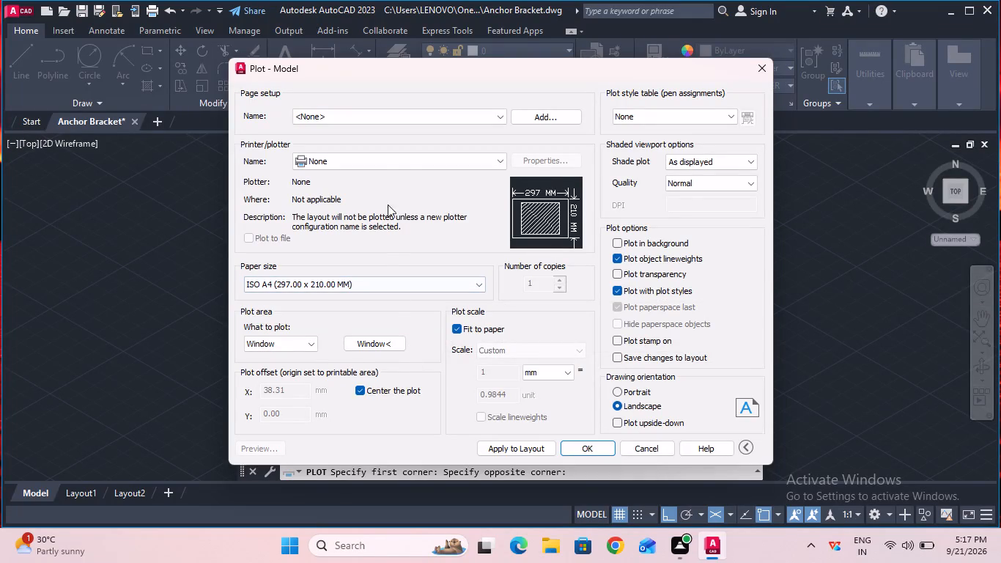
# Plot with the DWG To PDF.pc3 plotter, save the PDF in Documents under the suggested name, and close the resulting PDF.
pyautogui.click(421, 160)
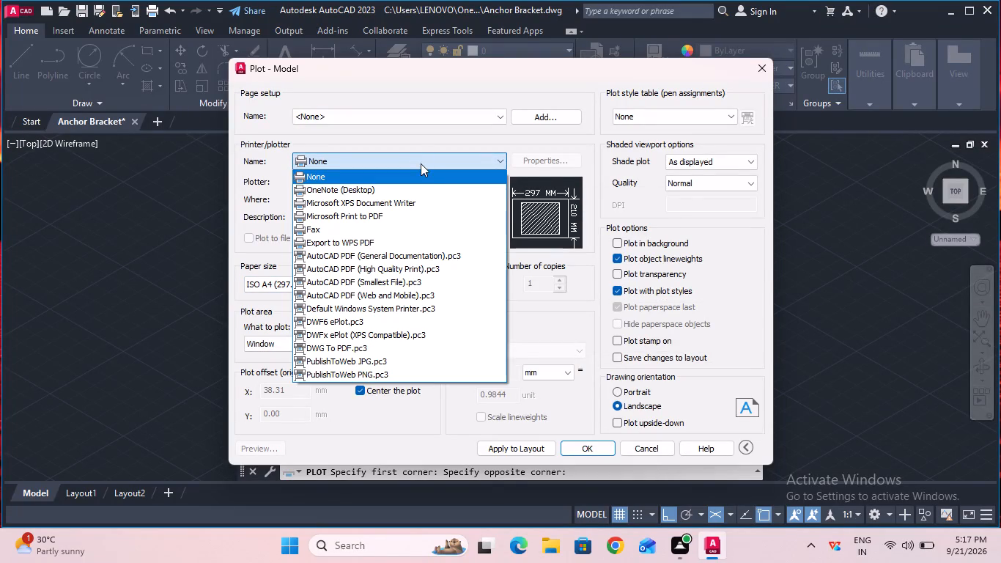
pyautogui.click(414, 346)
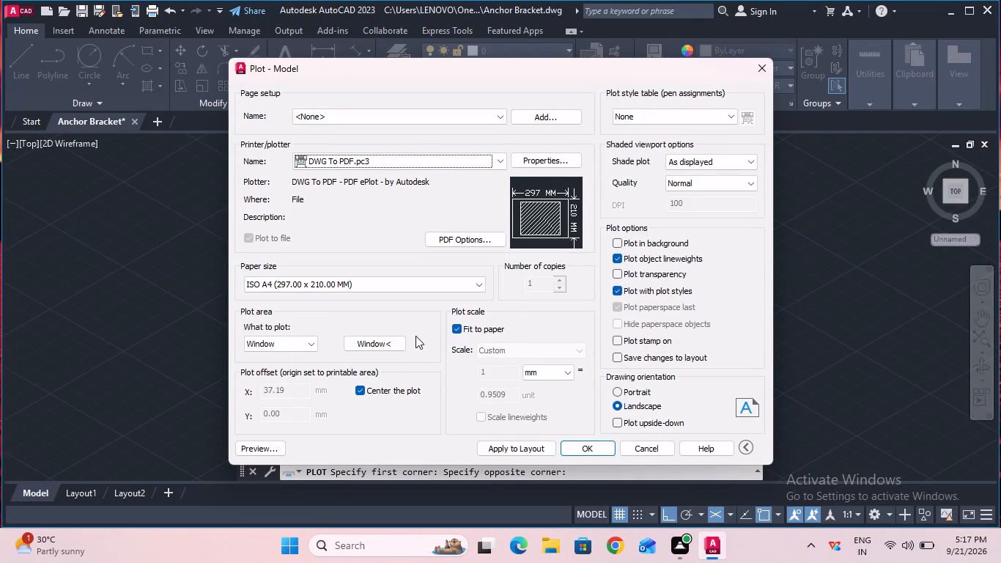
pyautogui.click(569, 445)
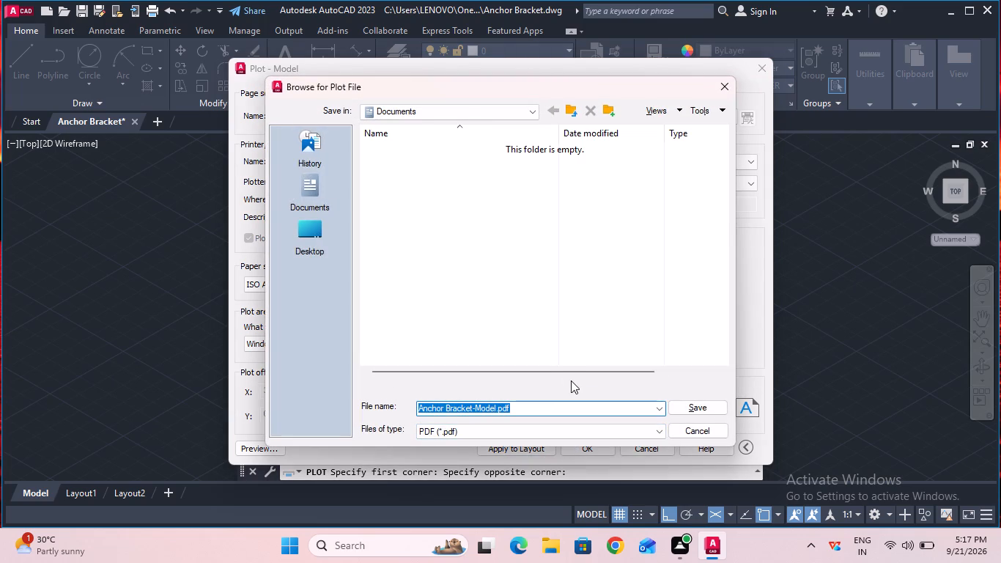
pyautogui.doubleClick(683, 408)
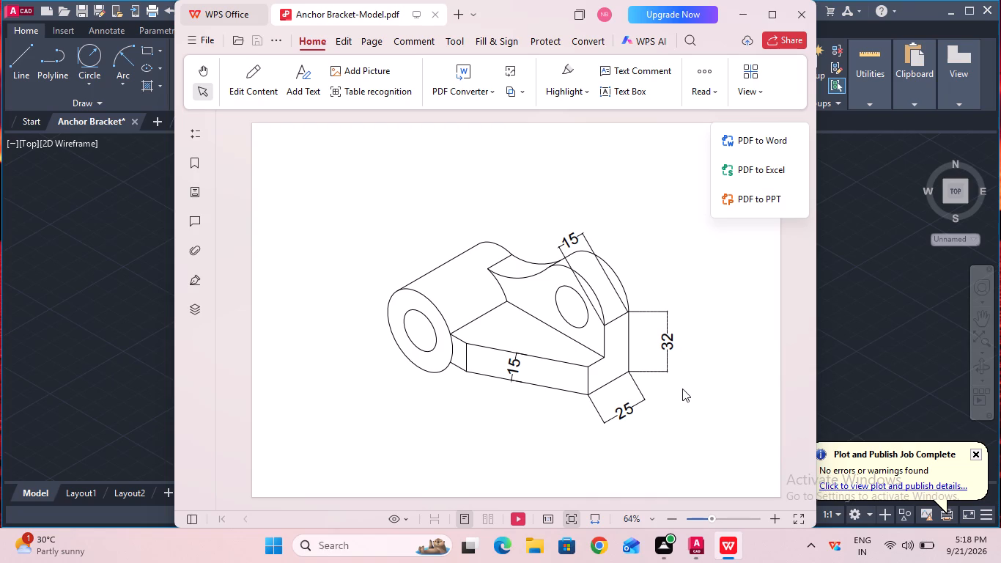
pyautogui.click(799, 16)
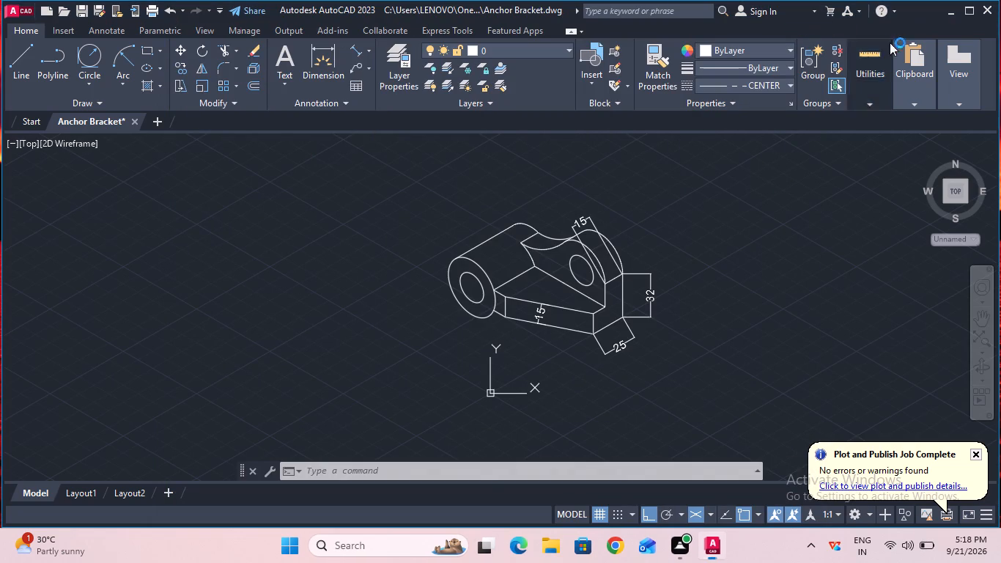
# Exit AutoCAD, saving the changes to the Anchor Bracket drawing.
pyautogui.click(980, 15)
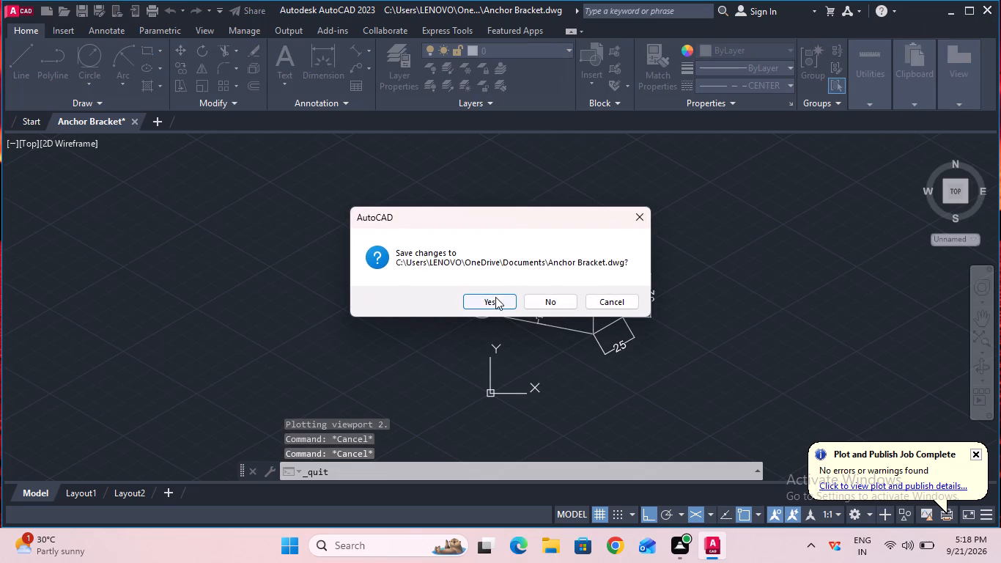
pyautogui.click(495, 298)
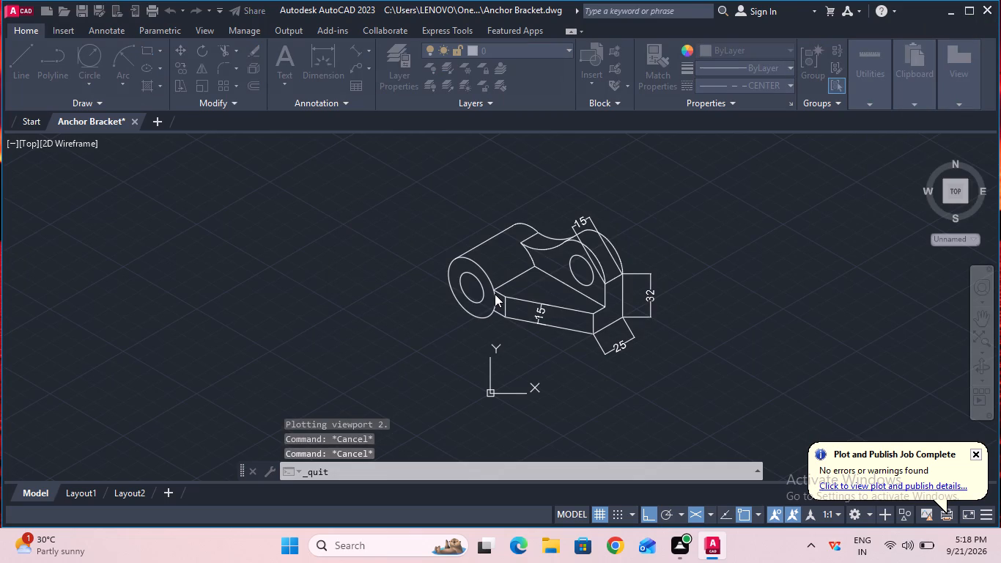